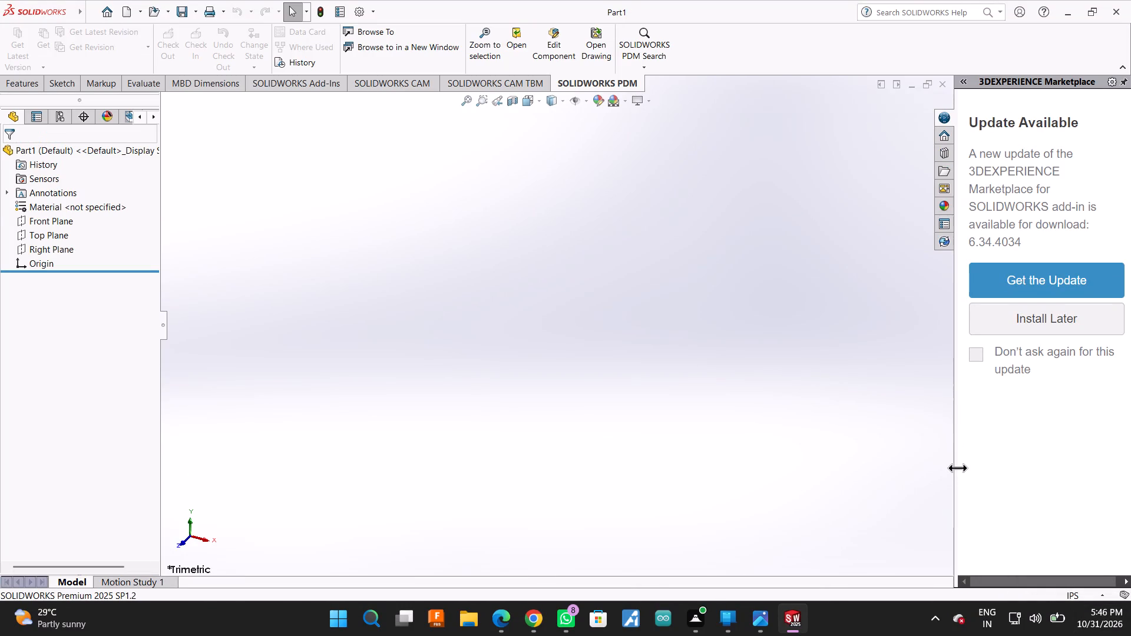
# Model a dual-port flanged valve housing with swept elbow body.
# Collapse the 3DEXPERIENCE Marketplace pane to widen the modelling area.
pyautogui.tripleClick(957, 474)
pyautogui.moveTo(1076, 462); pyautogui.dragTo(1130, 450)
pyautogui.click(1130, 449)
pyautogui.moveTo(956, 479); pyautogui.dragTo(1130, 492)
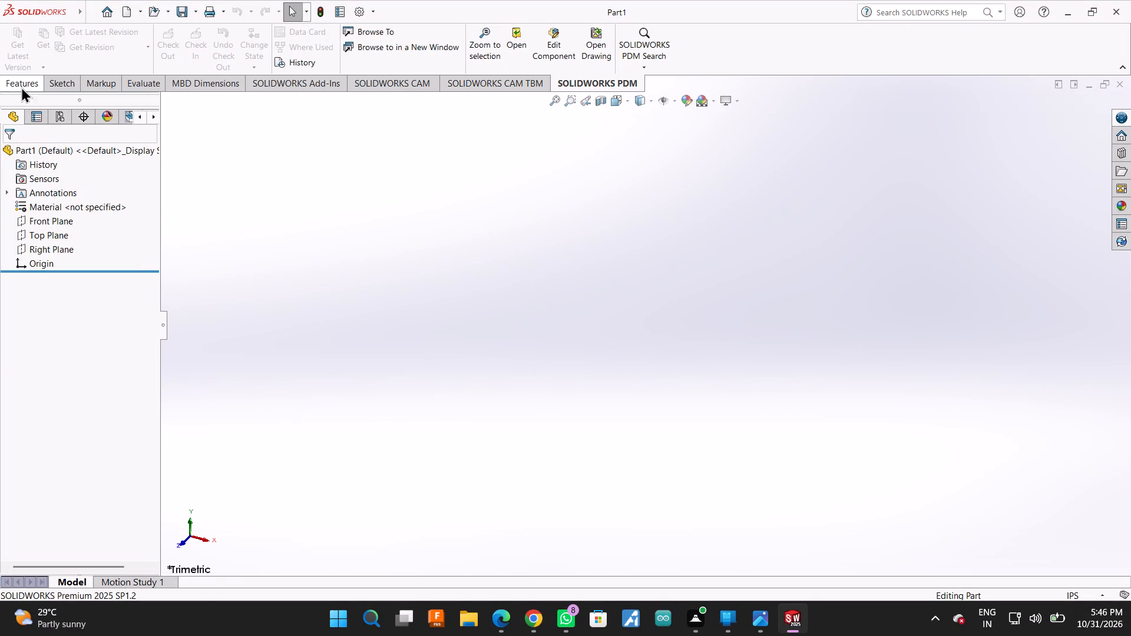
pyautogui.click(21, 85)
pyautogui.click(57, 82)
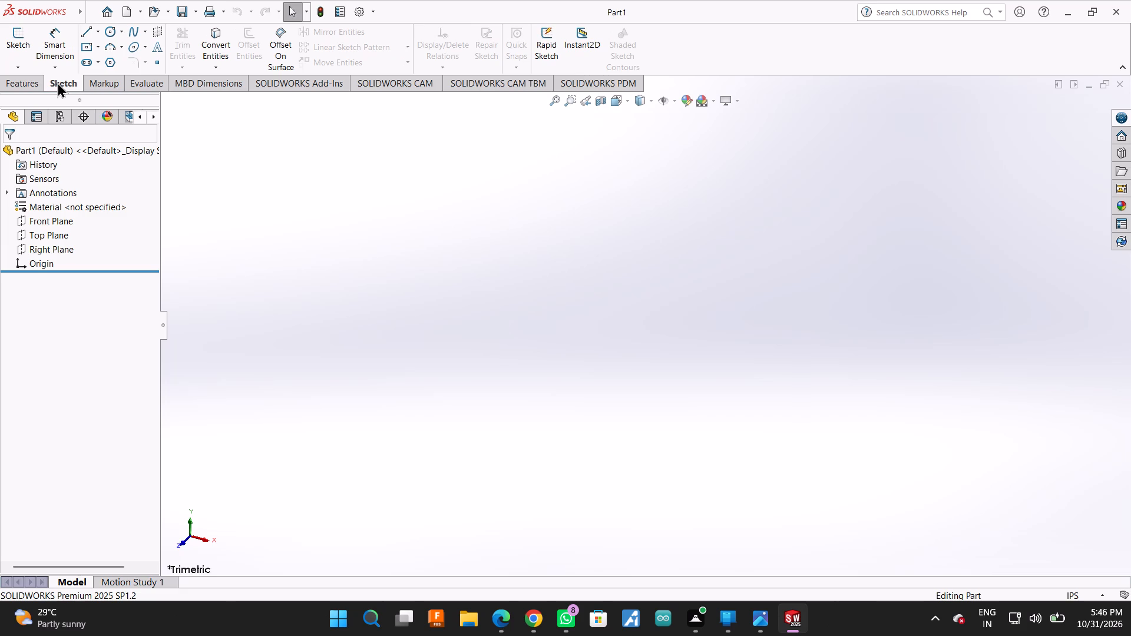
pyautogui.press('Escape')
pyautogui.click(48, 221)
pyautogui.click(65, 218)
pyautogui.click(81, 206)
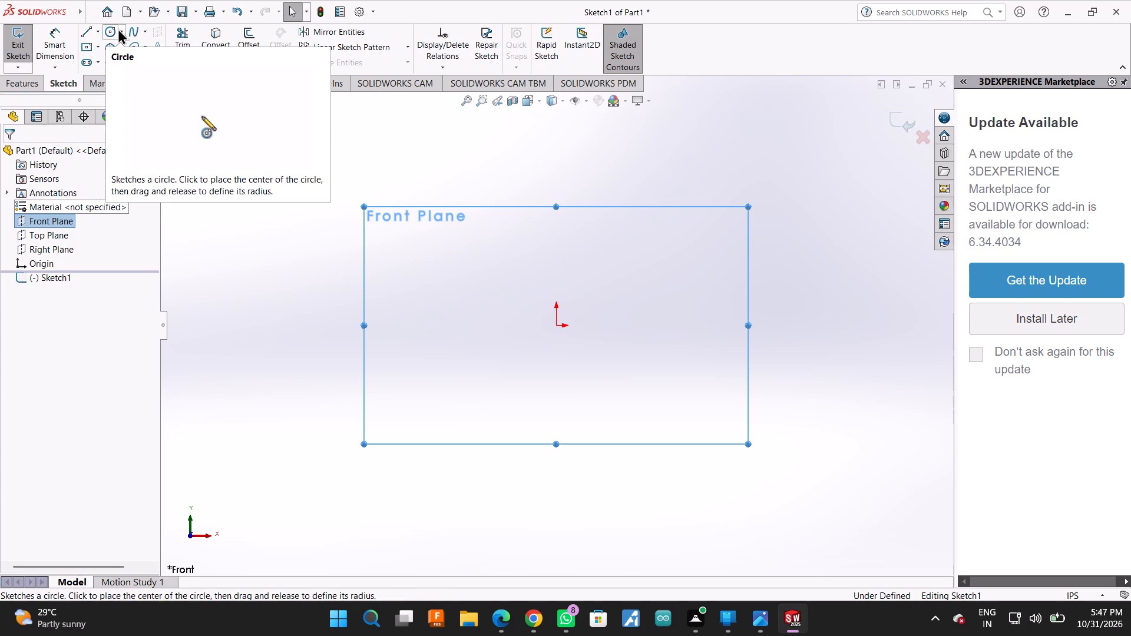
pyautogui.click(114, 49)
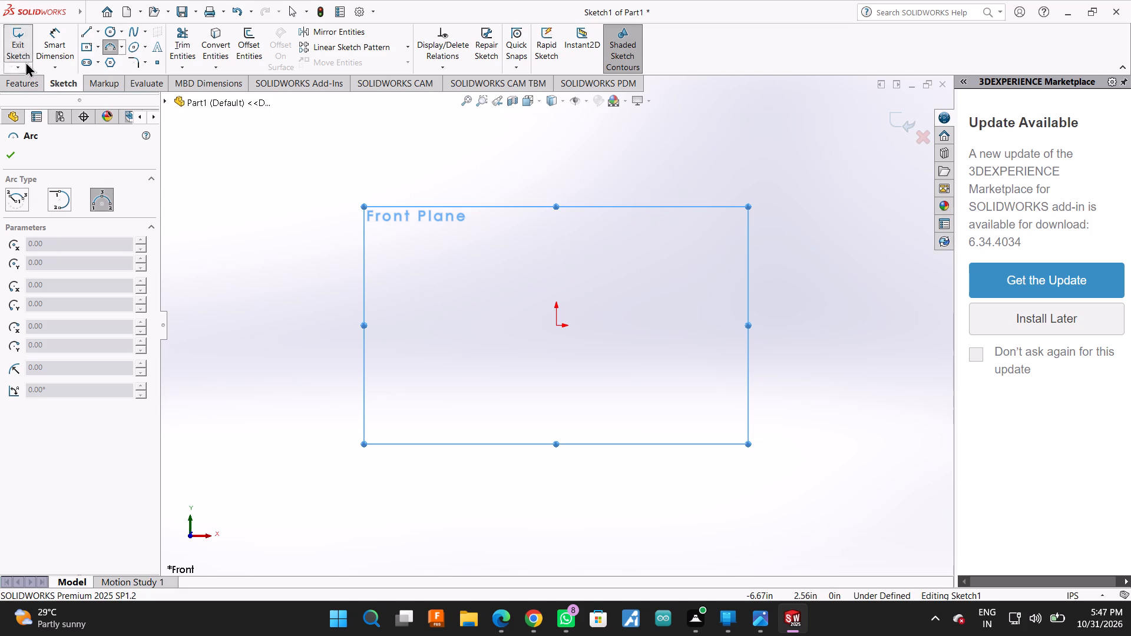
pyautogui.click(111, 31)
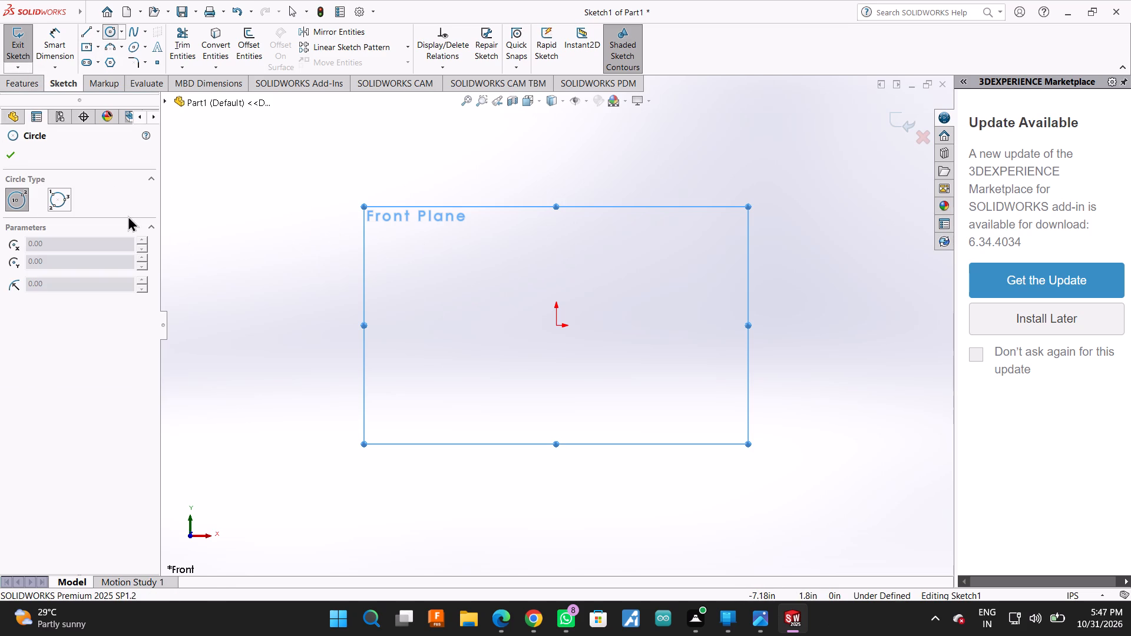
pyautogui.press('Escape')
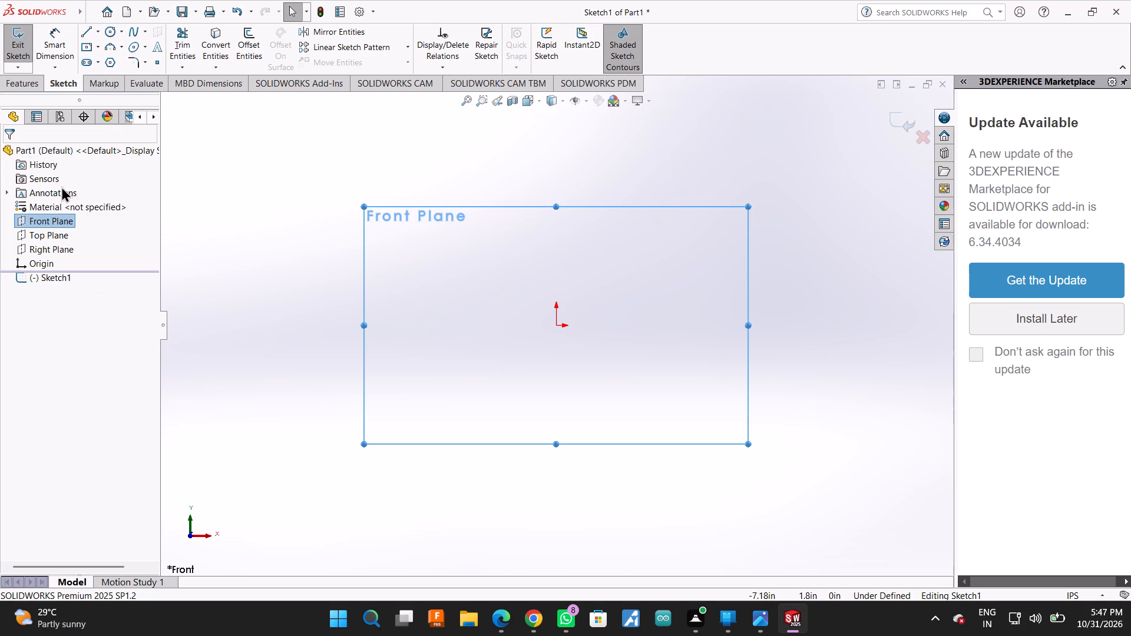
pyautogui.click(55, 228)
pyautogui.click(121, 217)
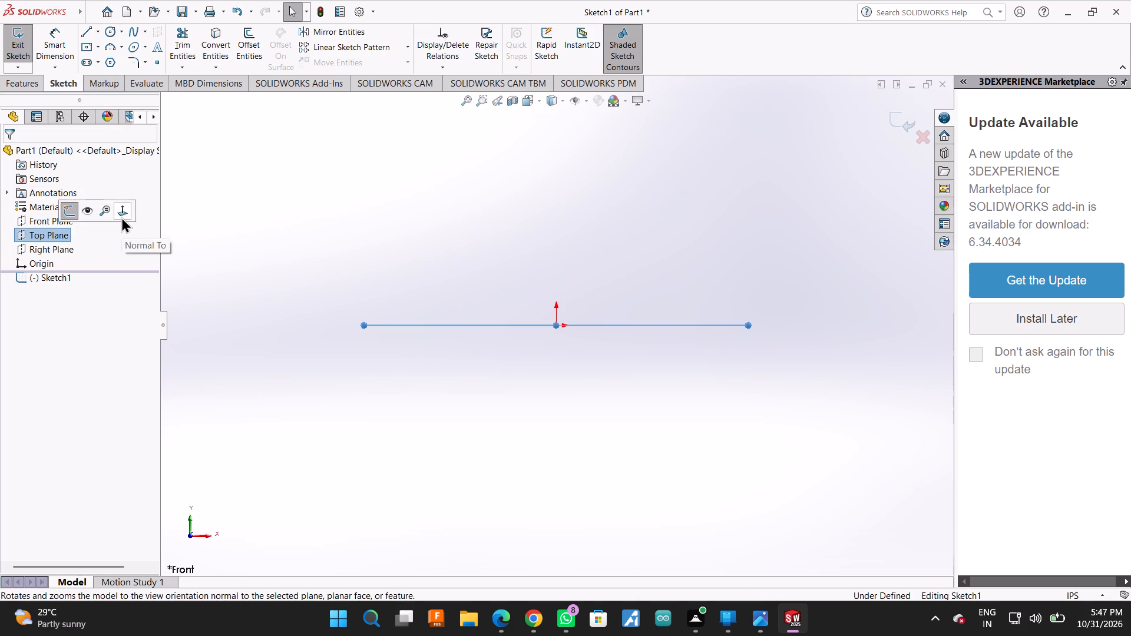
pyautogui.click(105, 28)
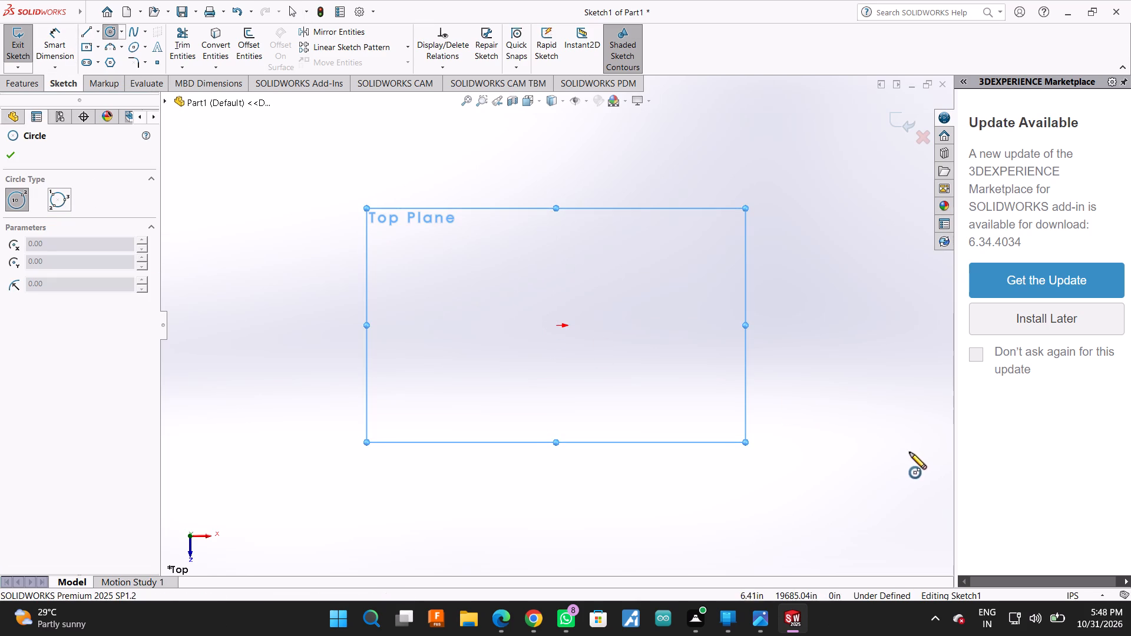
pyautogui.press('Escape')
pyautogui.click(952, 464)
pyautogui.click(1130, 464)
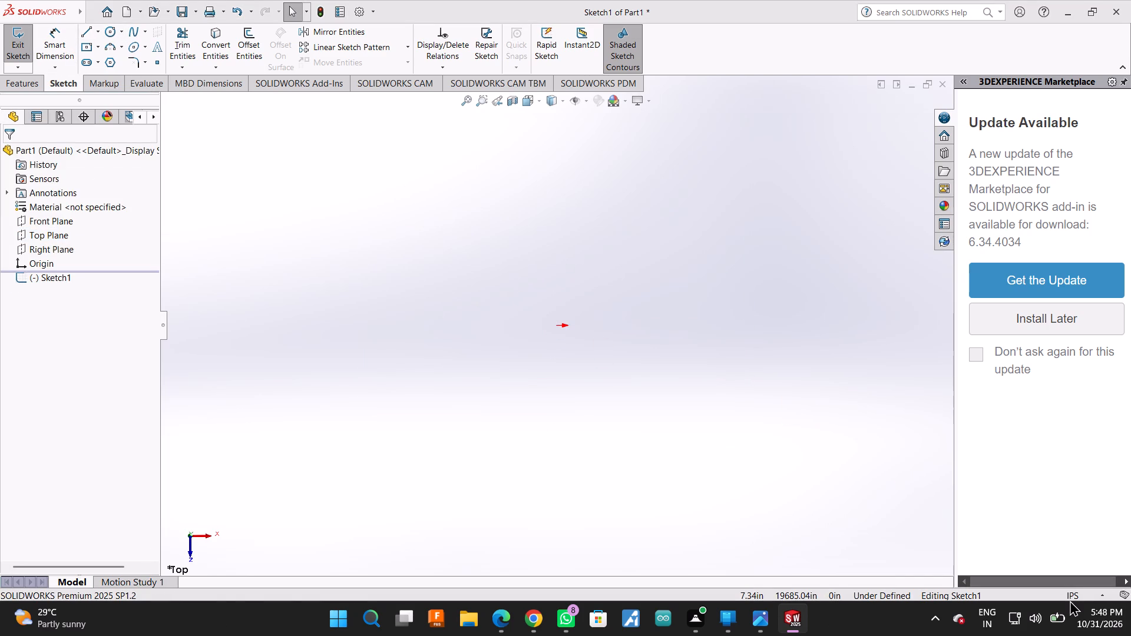
# Set the part's unit system to MMGS and collapse the 3DEXPERIENCE Marketplace pane.
pyautogui.click(1070, 600)
pyautogui.click(1037, 546)
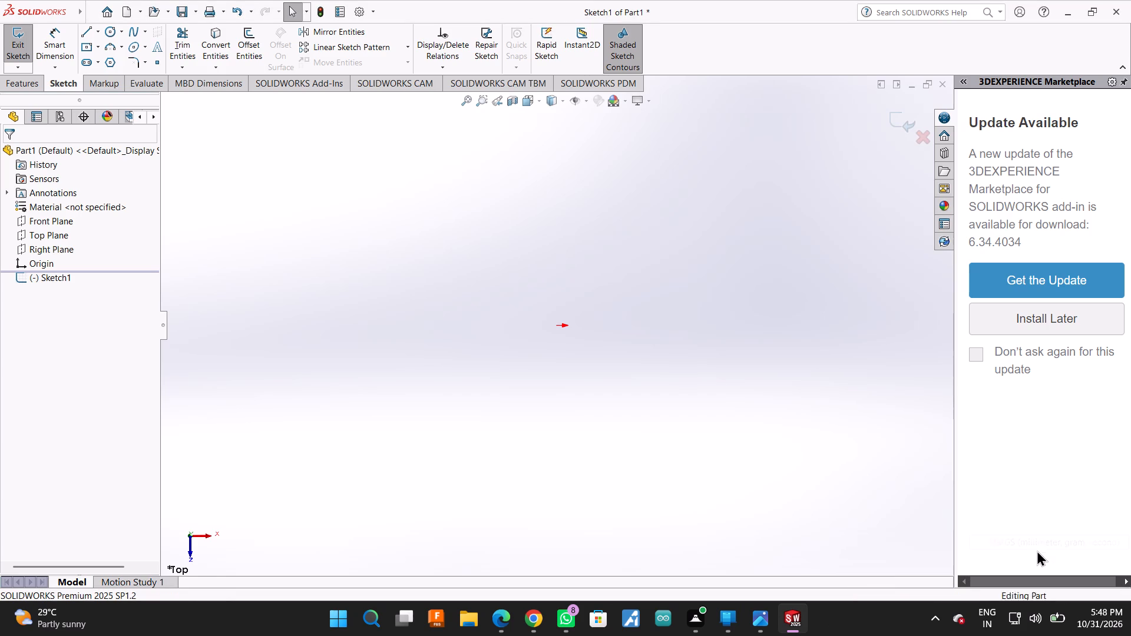
pyautogui.moveTo(954, 521); pyautogui.dragTo(1130, 511)
# Sketch a circle of about 92 mm radius on the Top Plane, centred on the origin.
pyautogui.click(102, 31)
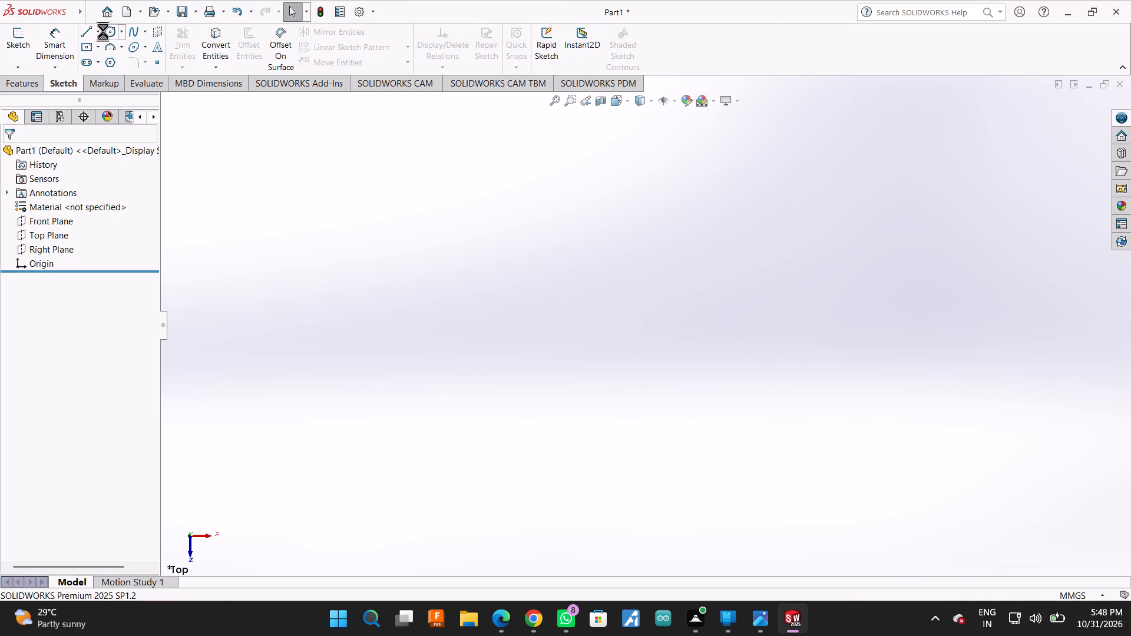
pyautogui.click(423, 261)
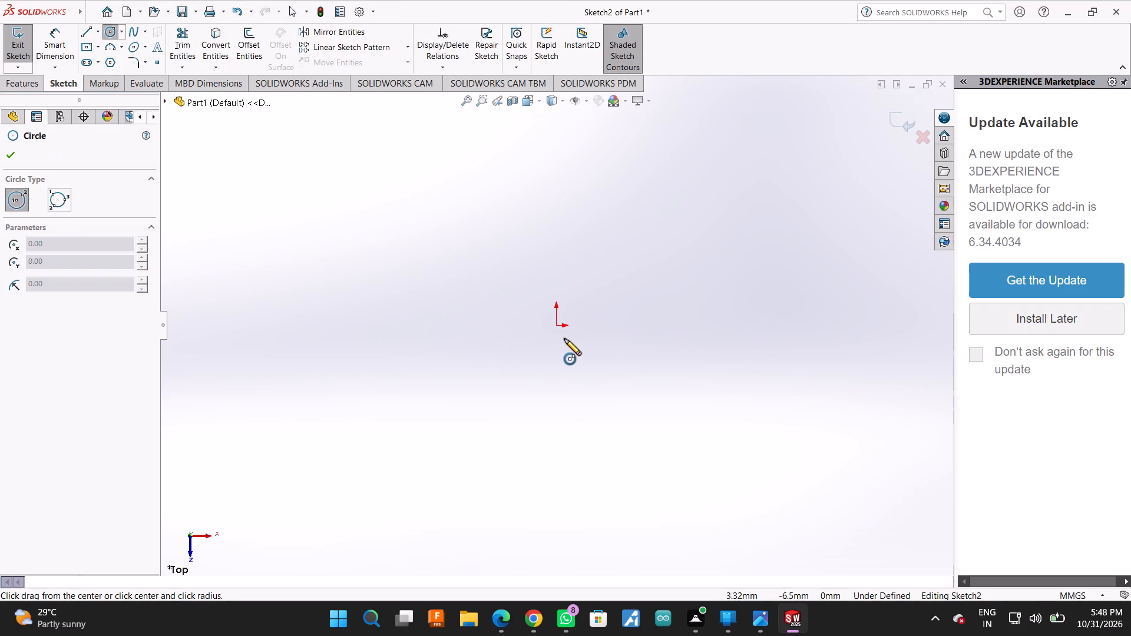
pyautogui.doubleClick(559, 327)
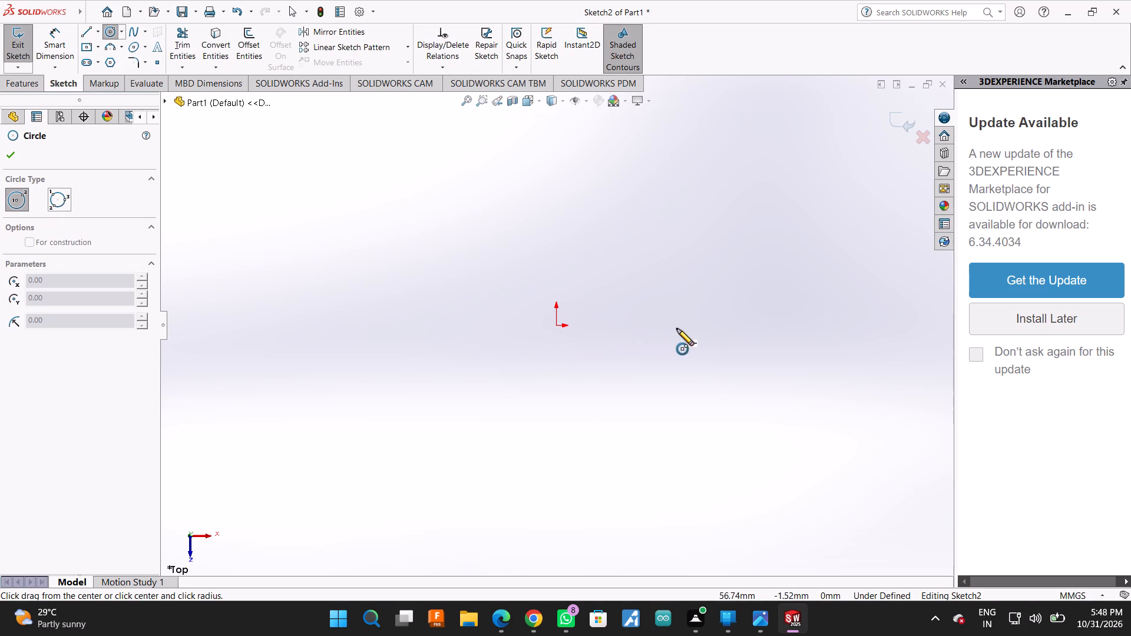
pyautogui.click(555, 326)
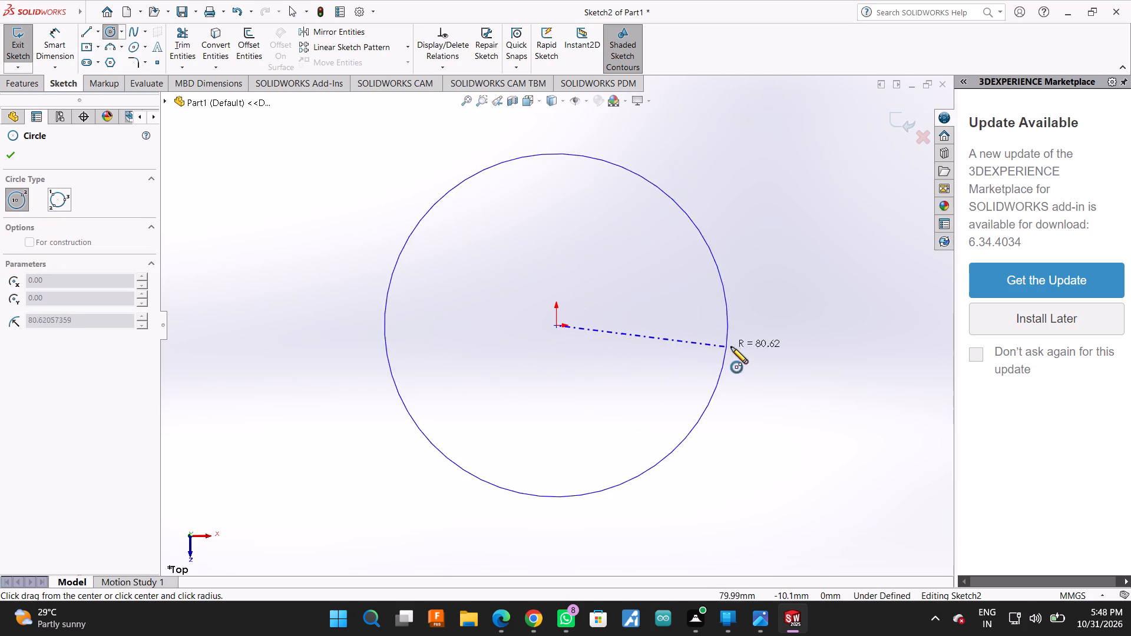
pyautogui.click(753, 328)
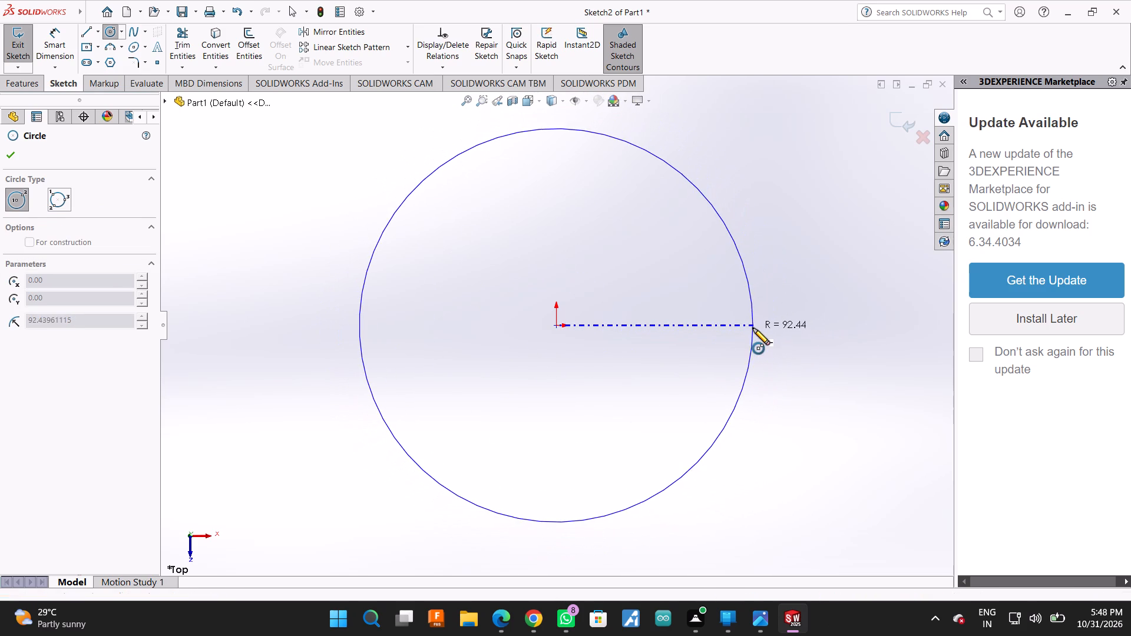
# Dimension the circle's diameter to 230 mm.
pyautogui.click(63, 39)
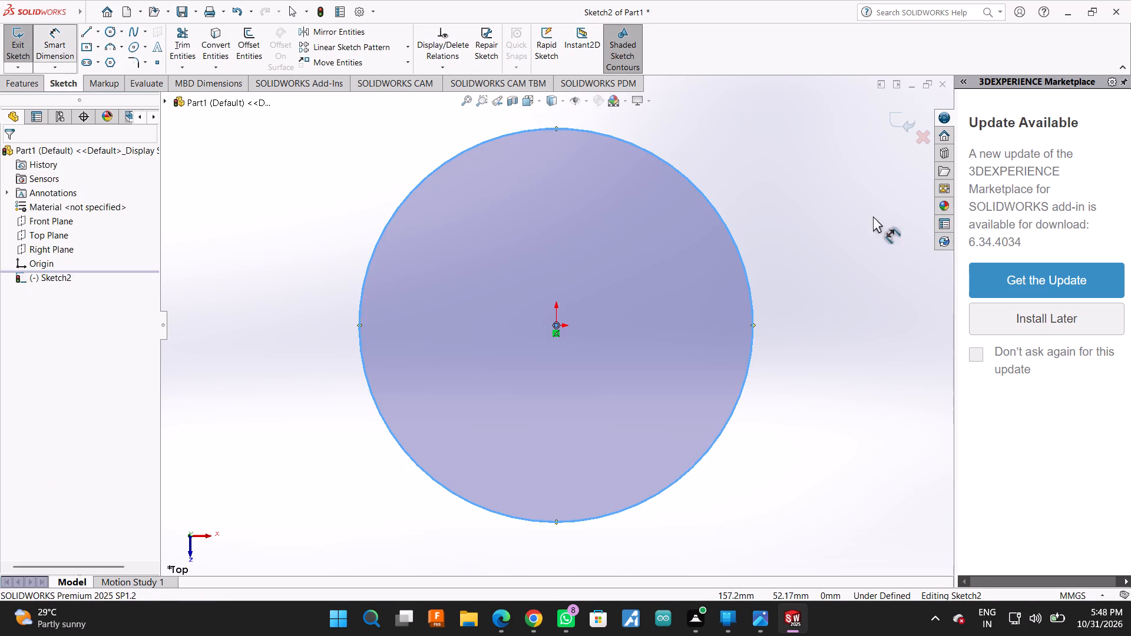
pyautogui.click(745, 264)
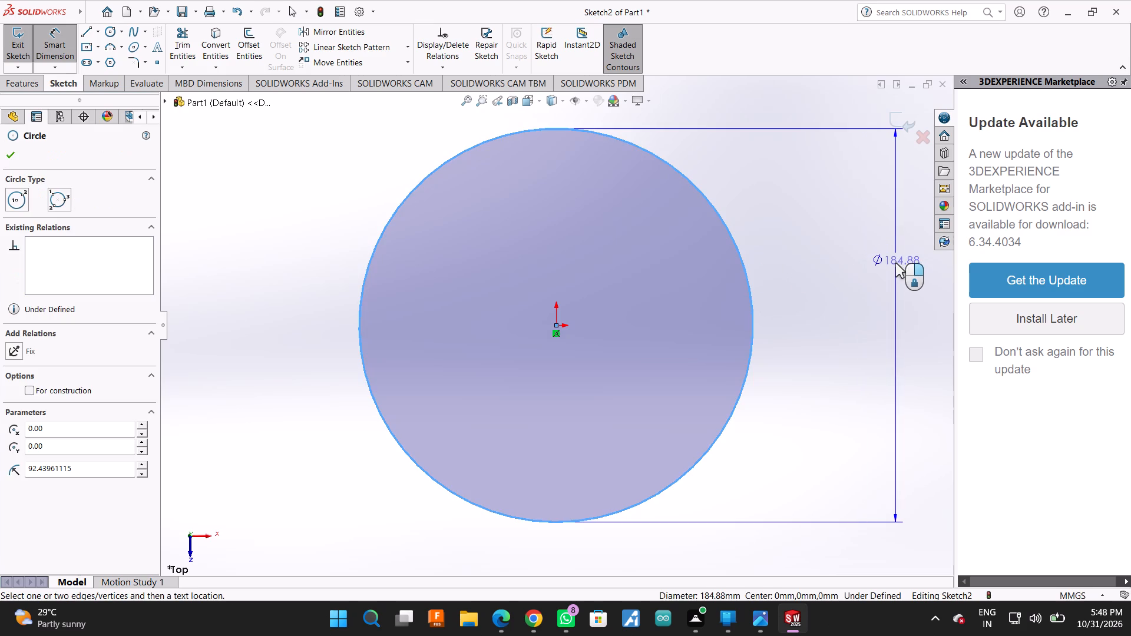
pyautogui.click(885, 317)
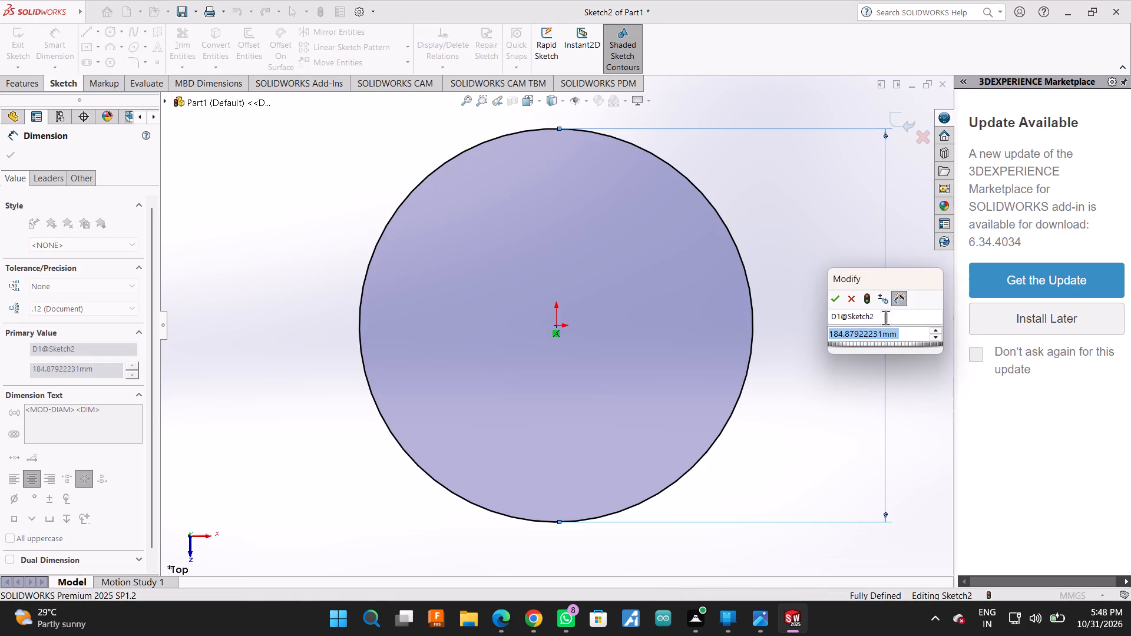
pyautogui.write('115')
pyautogui.write('*2')
pyautogui.press('Return')
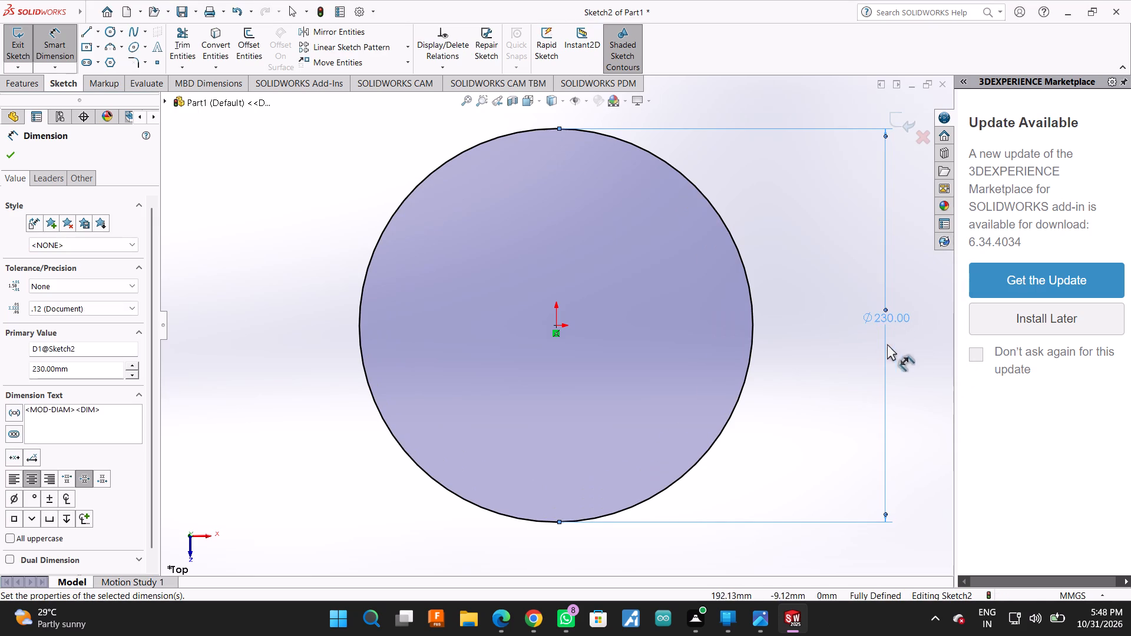
pyautogui.moveTo(955, 445); pyautogui.dragTo(1130, 440)
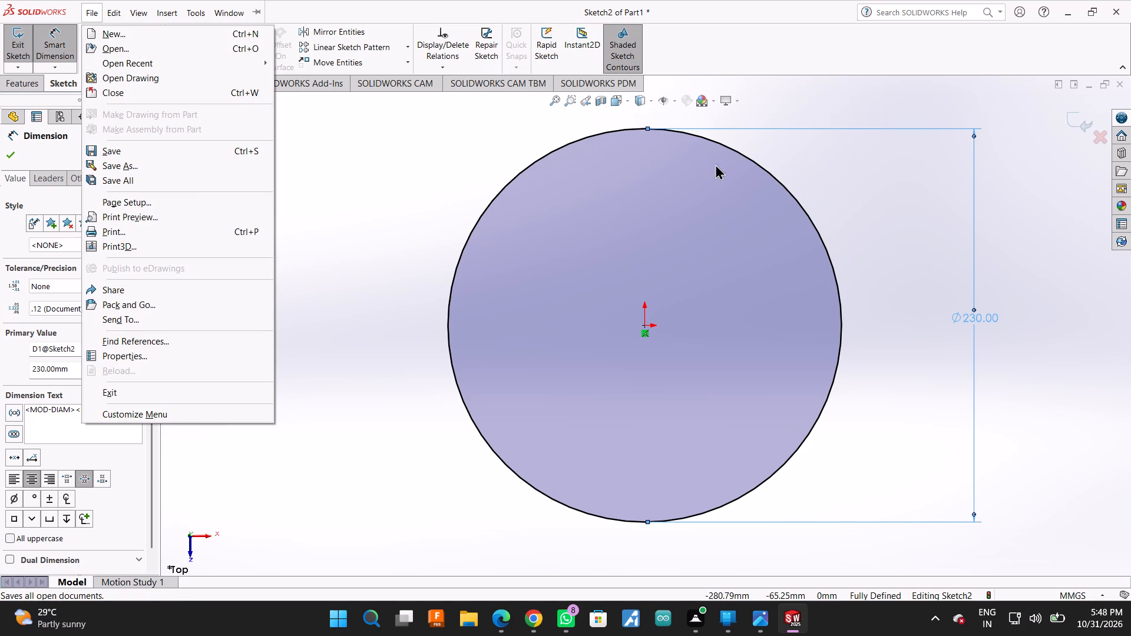
pyautogui.click(928, 42)
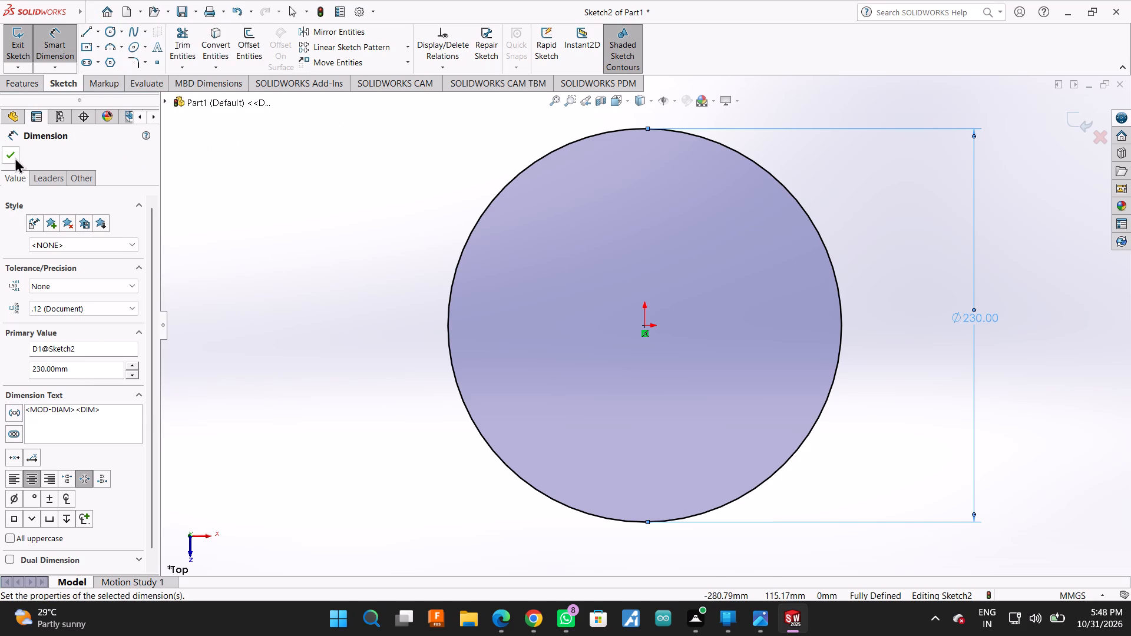
pyautogui.click(15, 157)
# Extrude the circle as a blind boss 32 mm deep in the reversed direction, below the sketch plane.
pyautogui.doubleClick(28, 82)
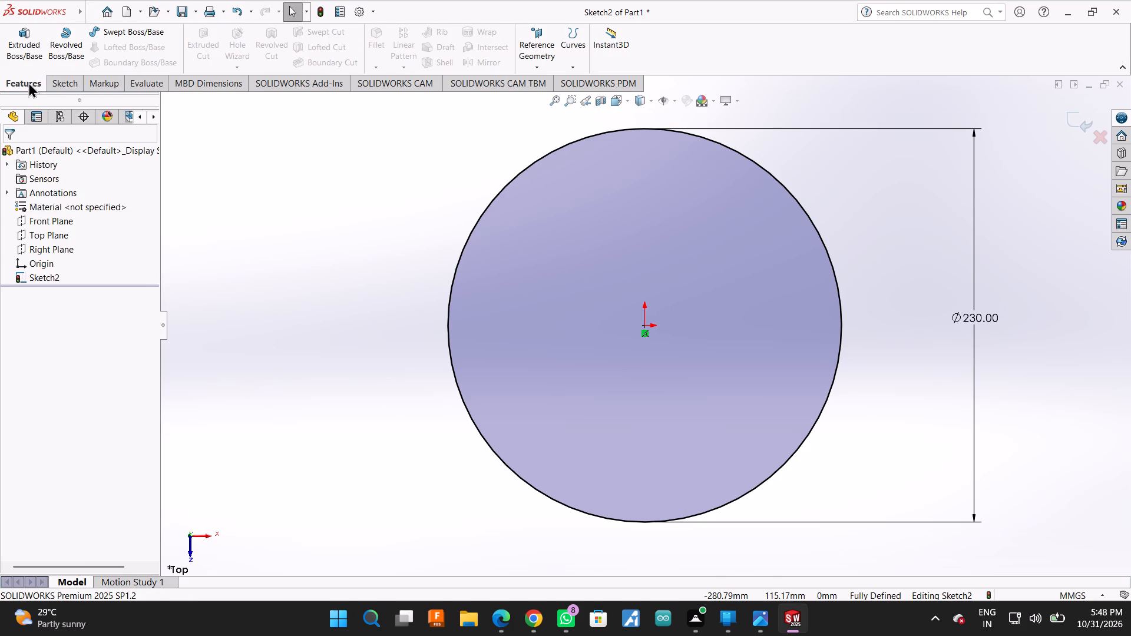
pyautogui.click(16, 42)
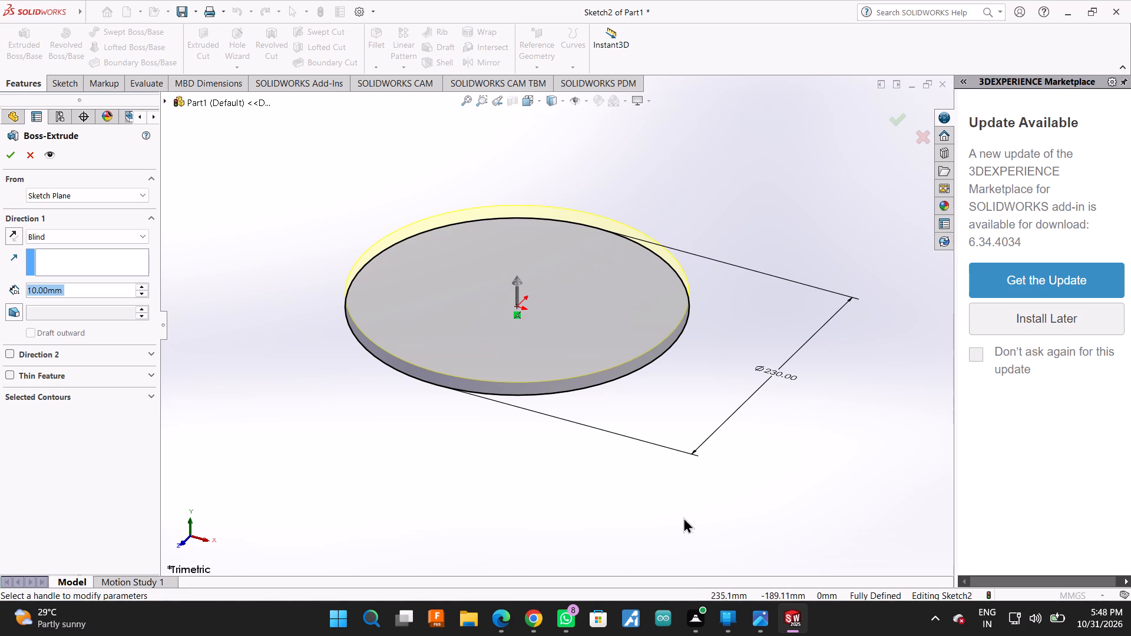
pyautogui.write('32')
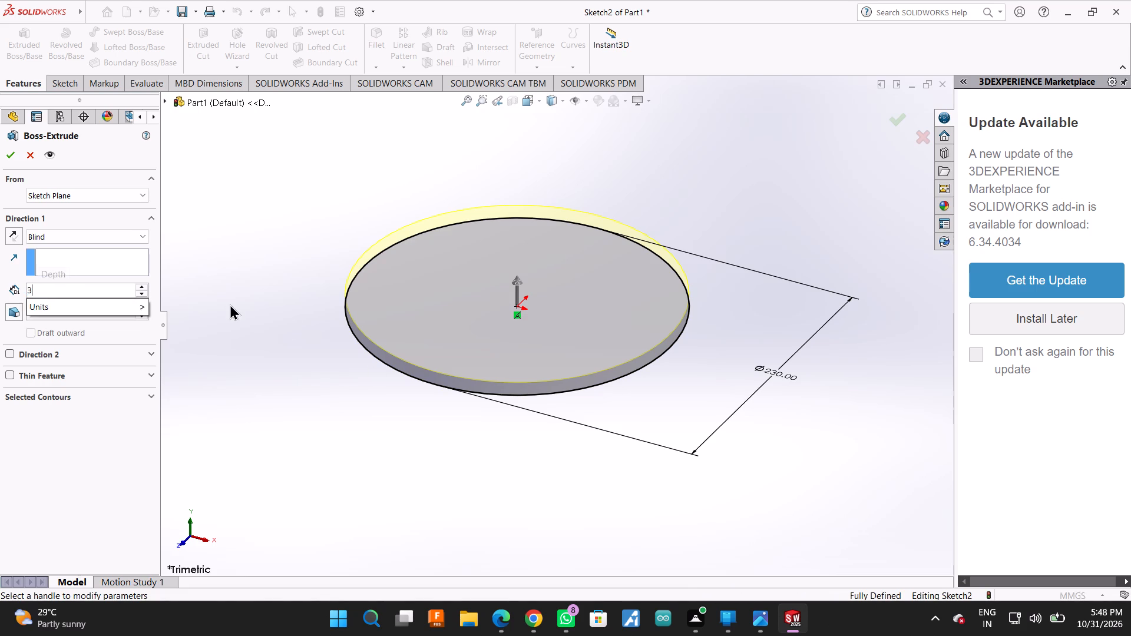
pyautogui.press('Return')
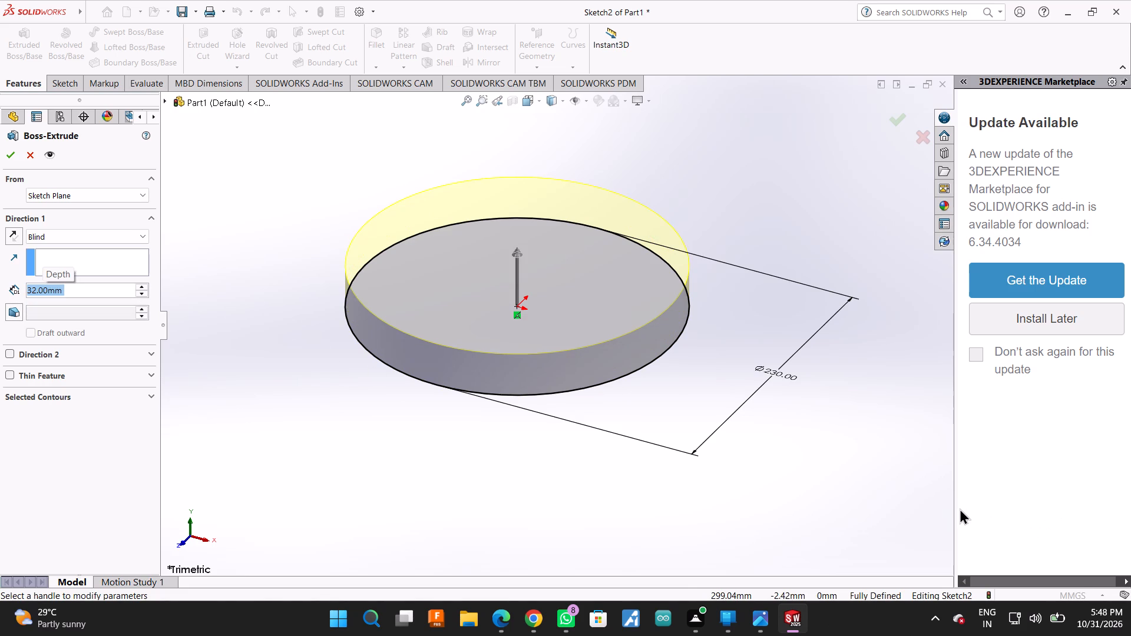
pyautogui.moveTo(957, 508); pyautogui.dragTo(1130, 542)
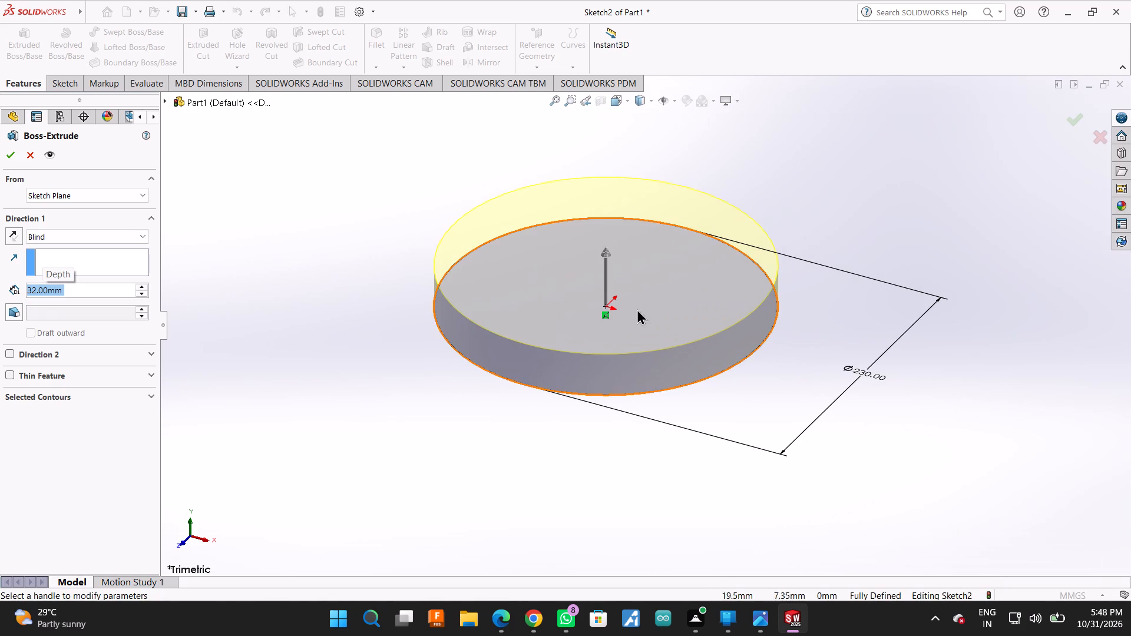
pyautogui.click(7, 228)
pyautogui.click(3, 157)
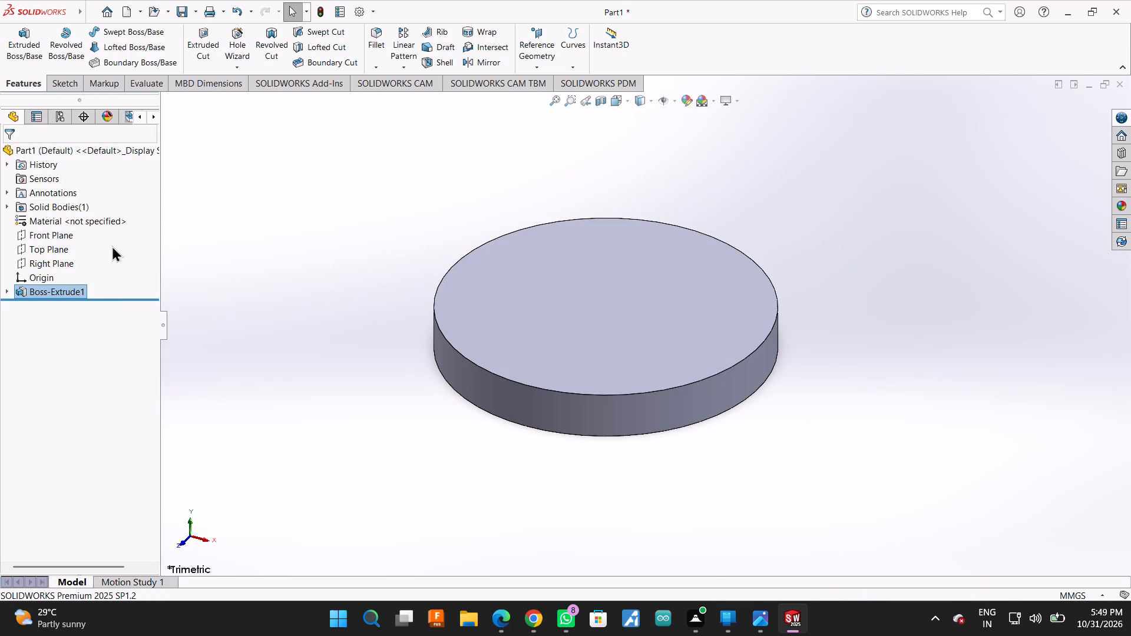
# Reopen the disc's sketch and its extrusion definition to review their settings.
pyautogui.click(25, 289)
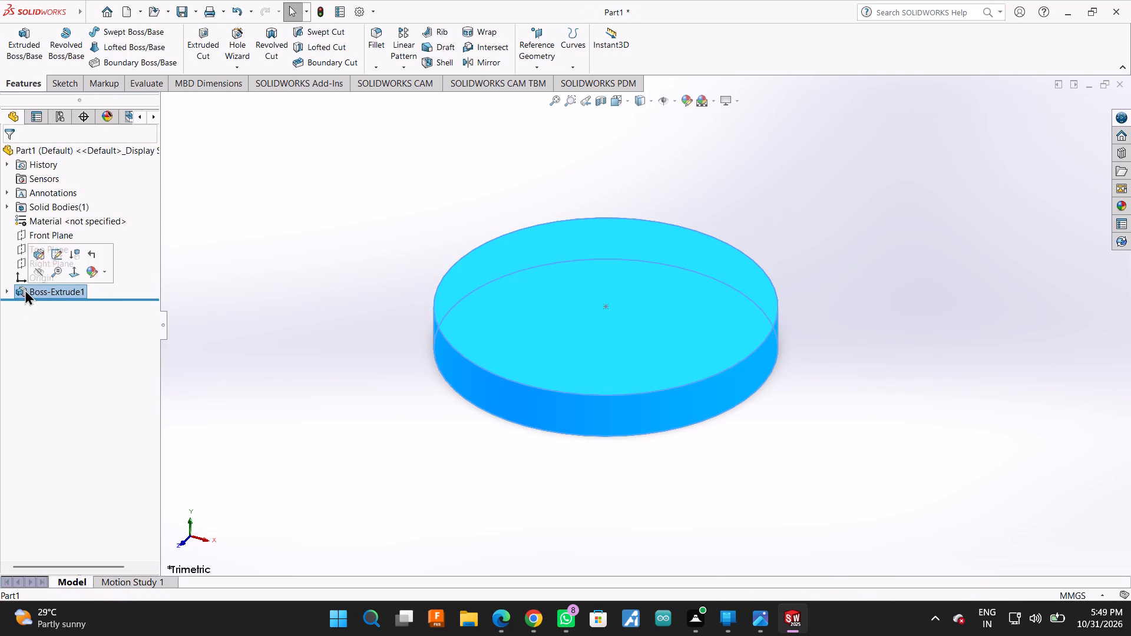
pyautogui.click(52, 253)
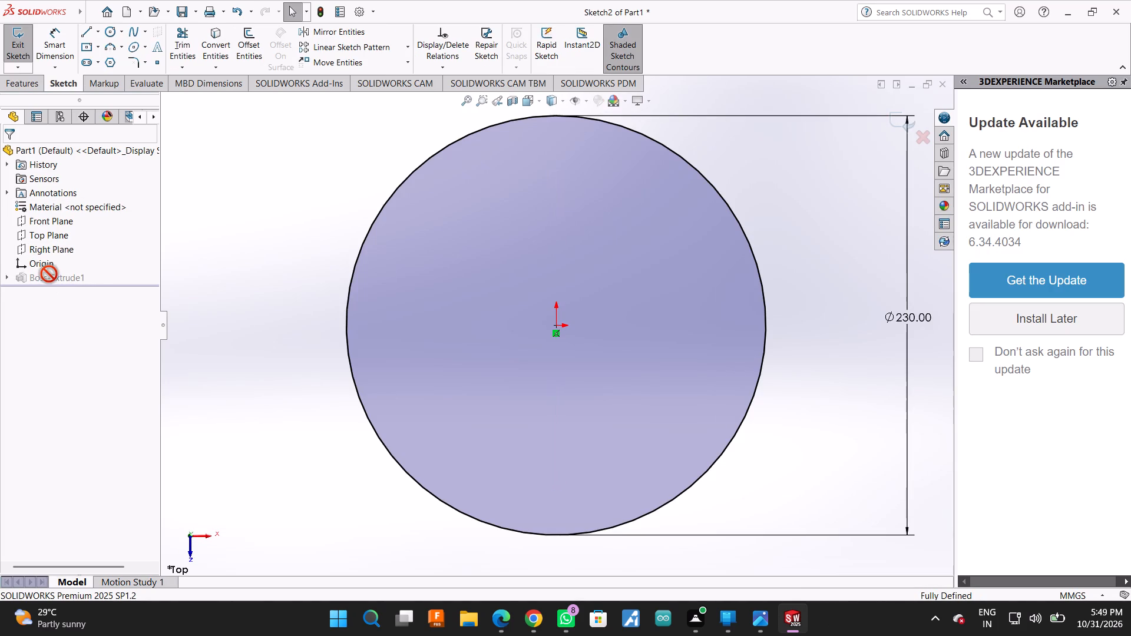
pyautogui.click(892, 115)
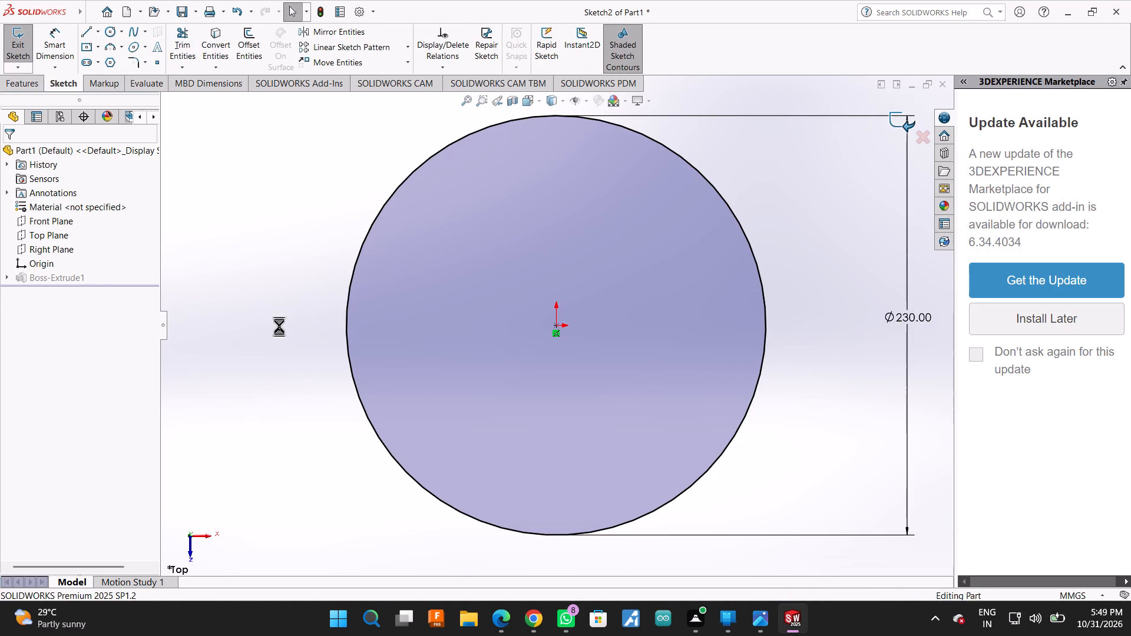
pyautogui.click(78, 294)
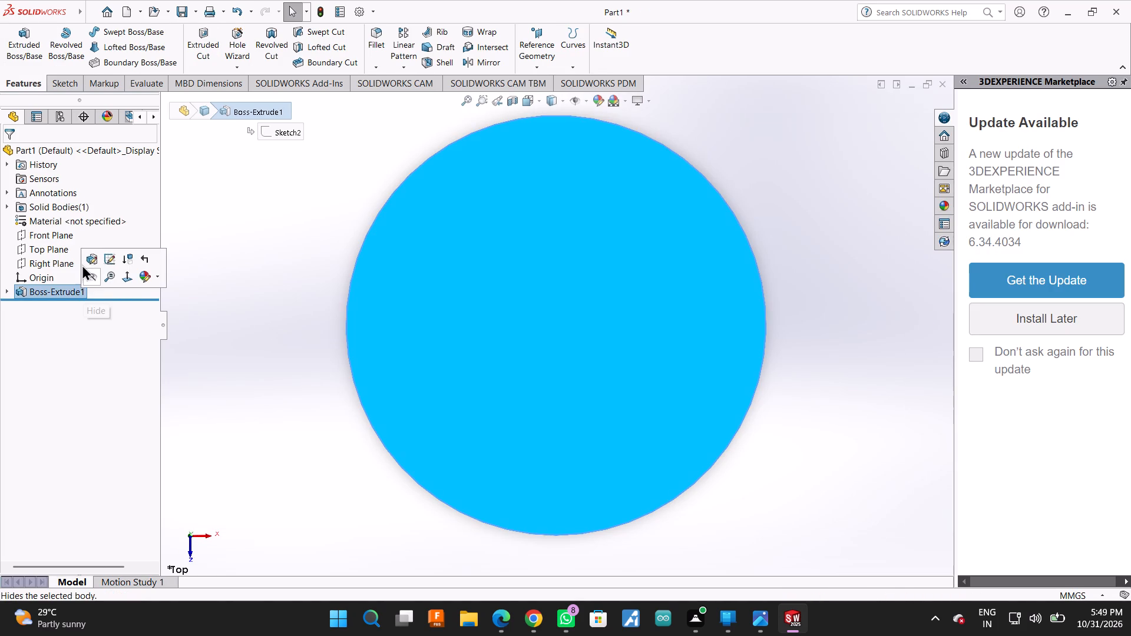
pyautogui.doubleClick(88, 257)
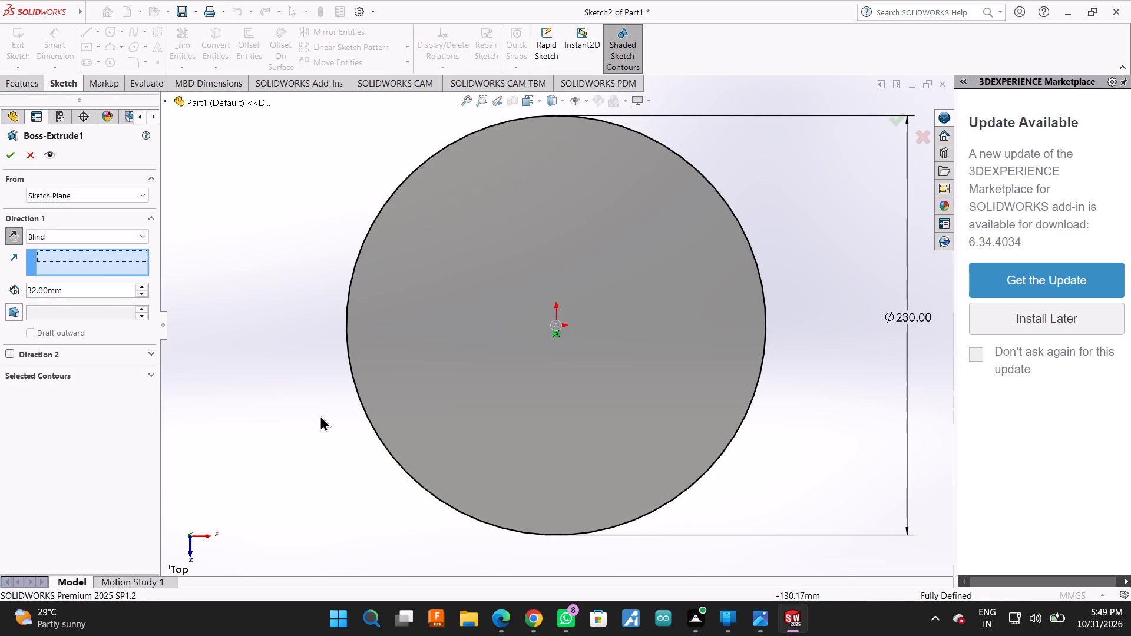
pyautogui.click(8, 154)
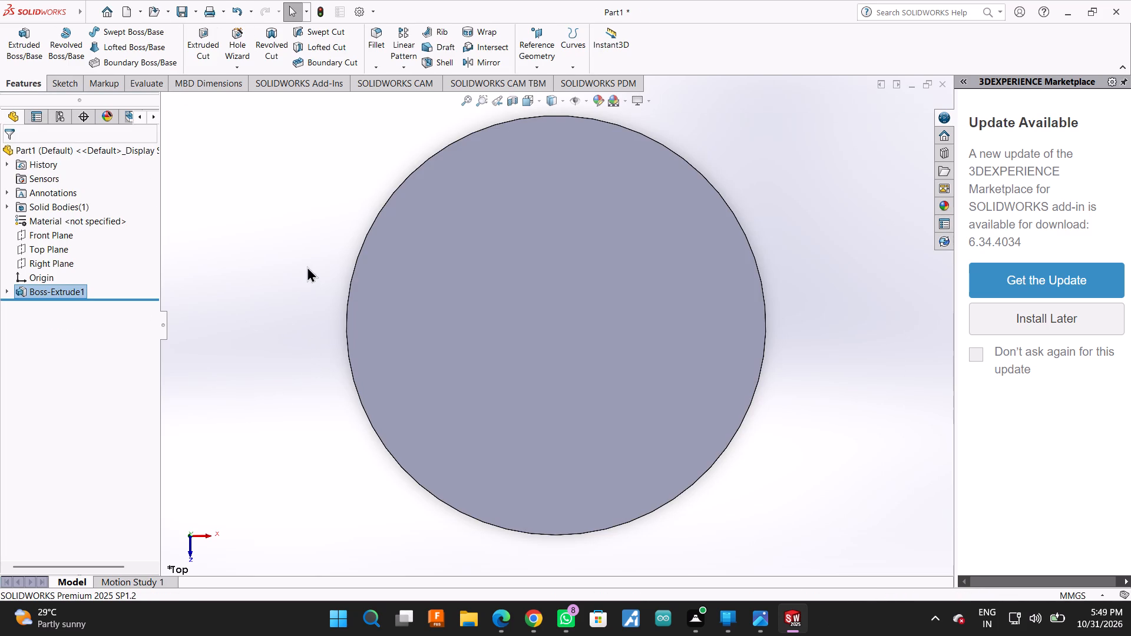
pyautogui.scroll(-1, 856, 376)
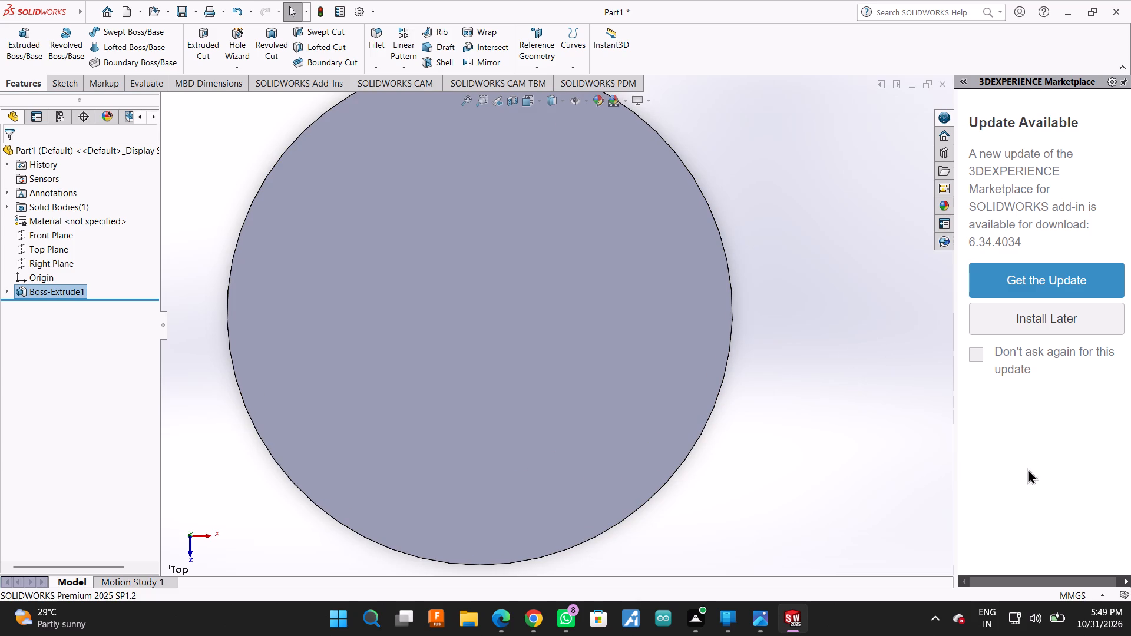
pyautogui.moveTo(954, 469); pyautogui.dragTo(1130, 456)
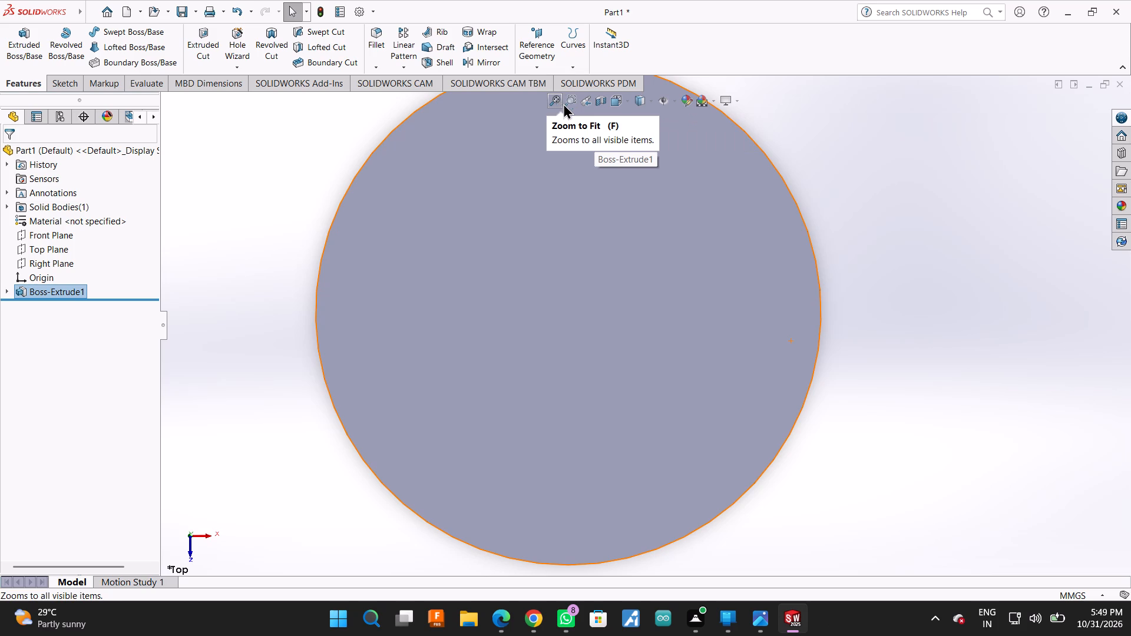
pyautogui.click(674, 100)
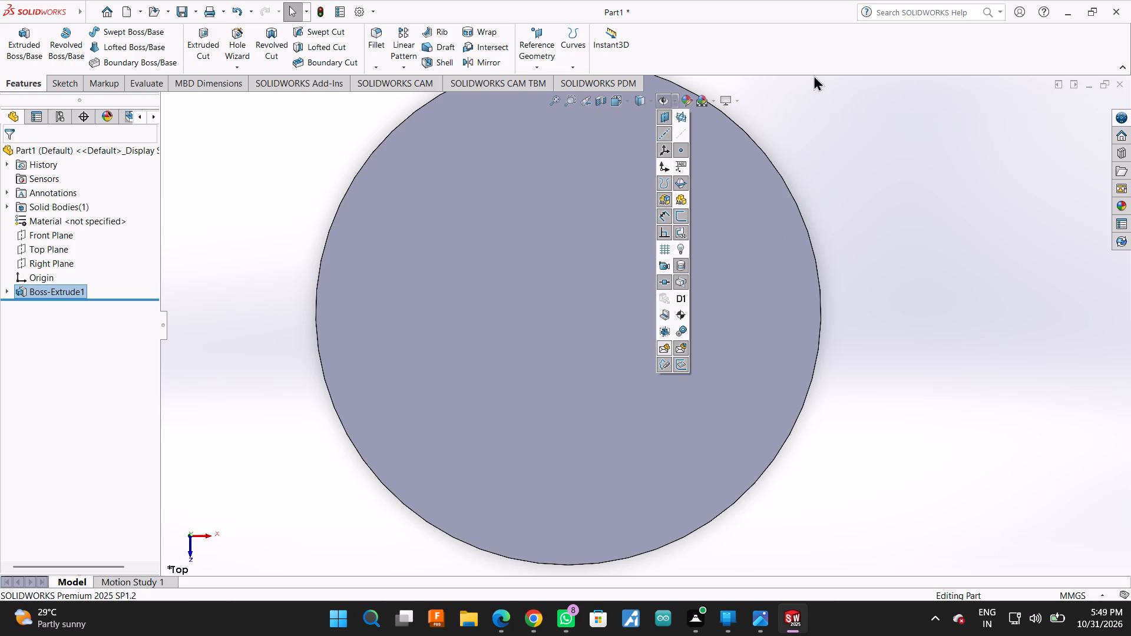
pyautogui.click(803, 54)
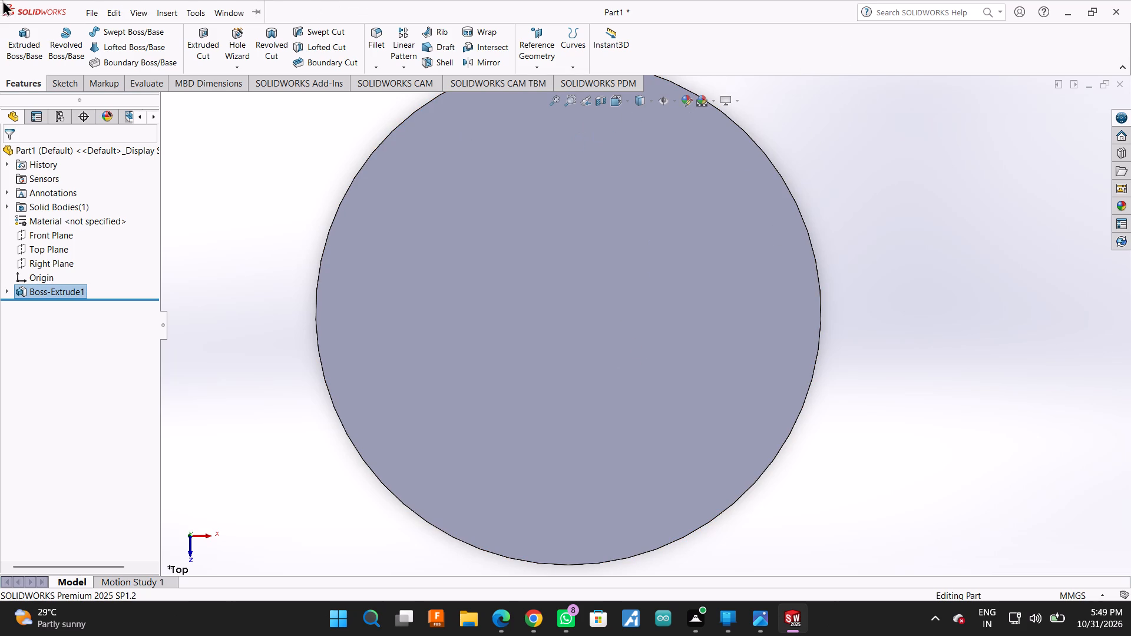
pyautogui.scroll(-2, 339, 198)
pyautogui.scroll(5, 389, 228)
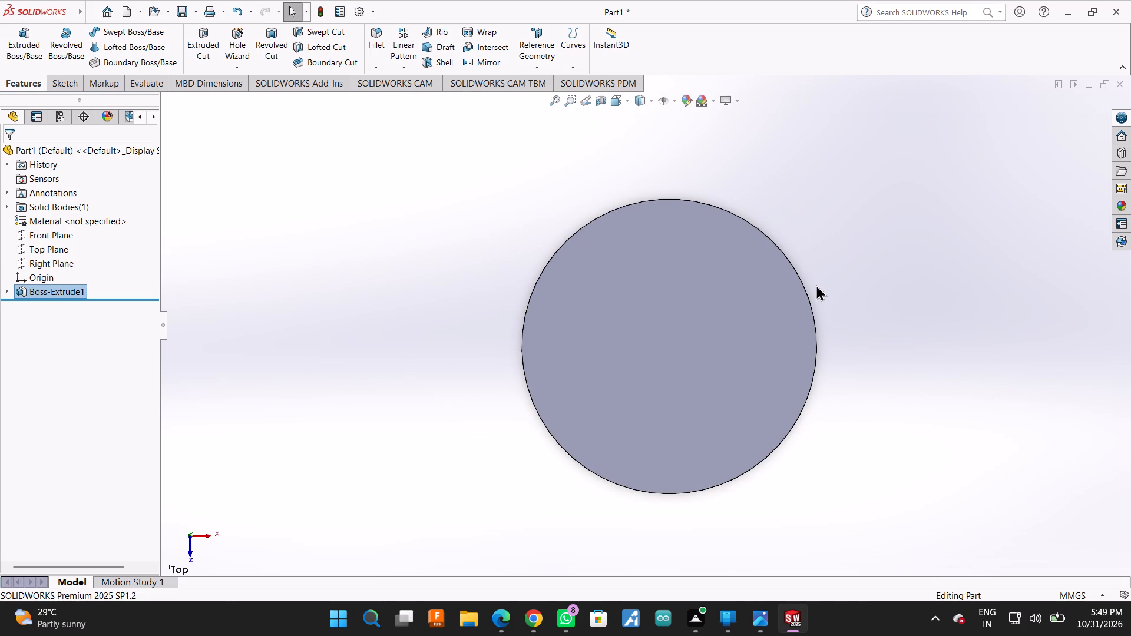
# Sketch a circle of about 38 mm radius on the disc's top face, centred on the origin.
pyautogui.rightClick(935, 316)
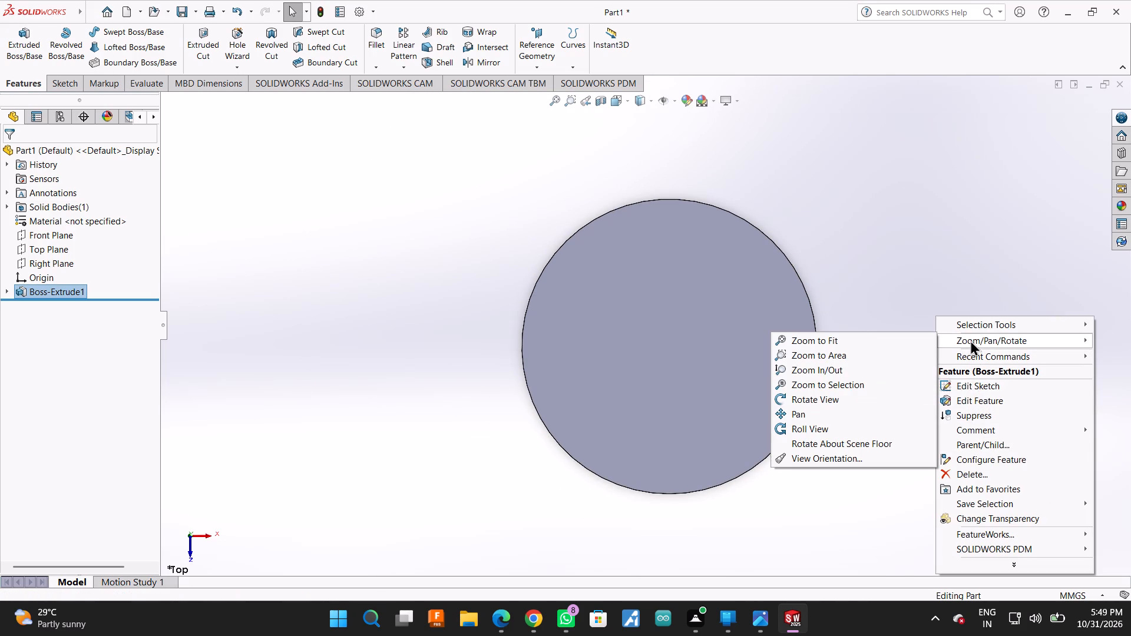
pyautogui.click(865, 395)
pyautogui.moveTo(852, 462); pyautogui.dragTo(858, 240)
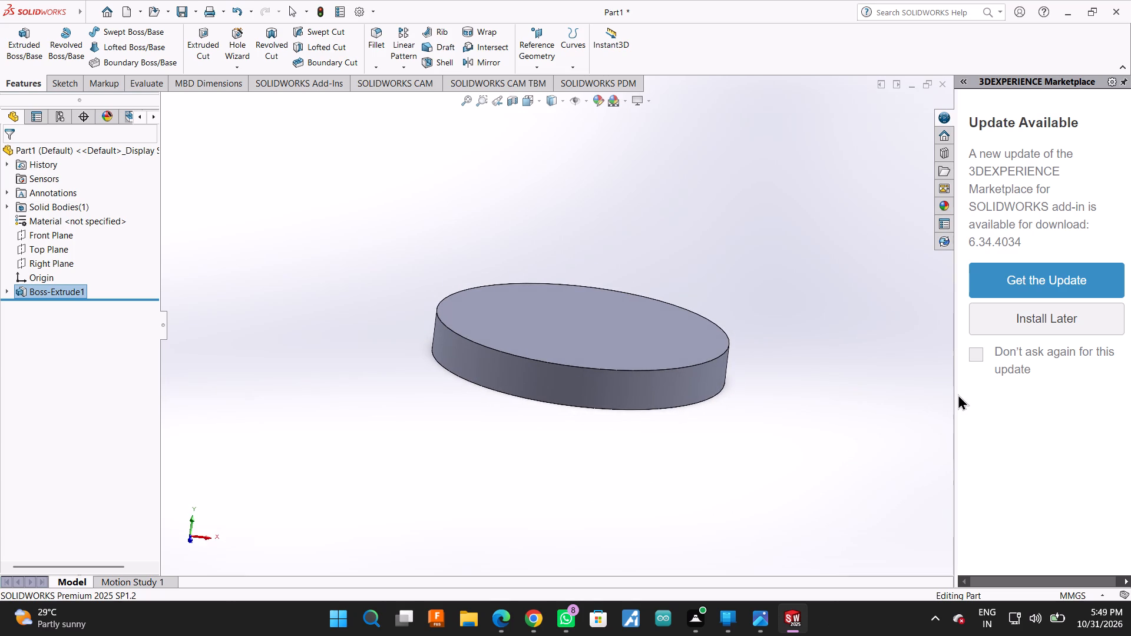
pyautogui.moveTo(955, 396); pyautogui.dragTo(1130, 390)
pyautogui.moveTo(860, 359); pyautogui.dragTo(716, 346)
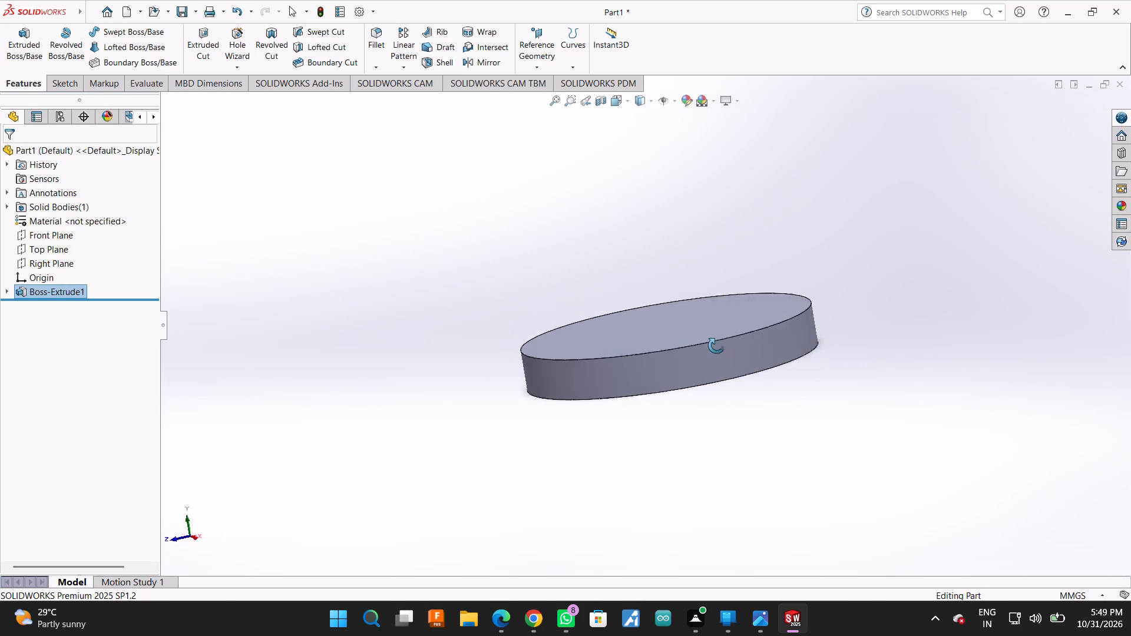
pyautogui.moveTo(716, 346); pyautogui.dragTo(855, 317)
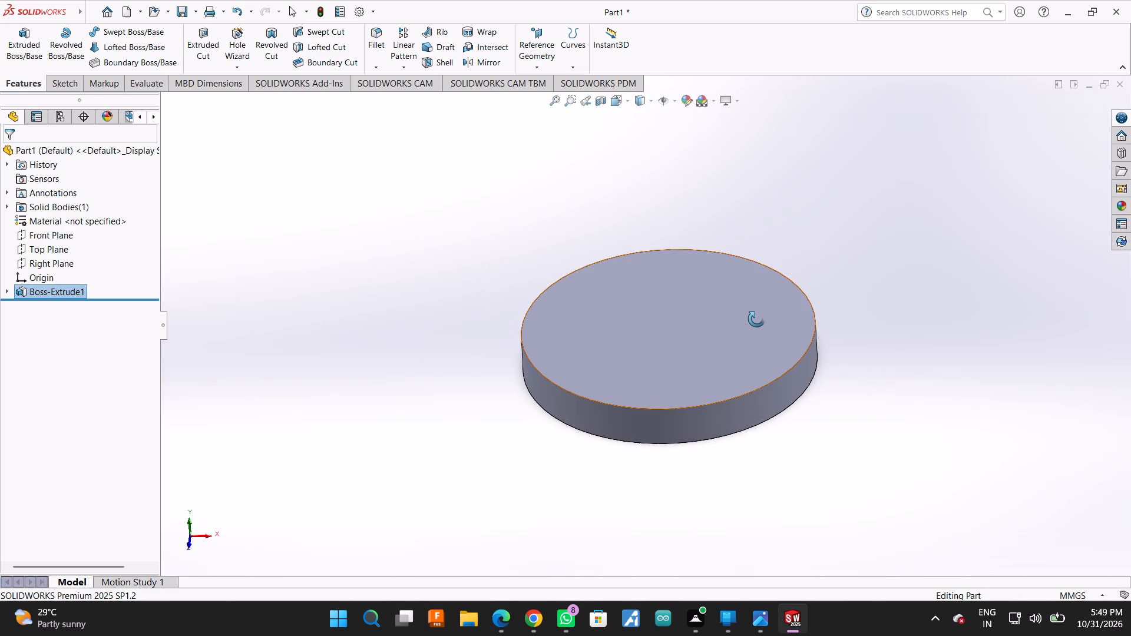
pyautogui.click(756, 319)
pyautogui.press('Escape')
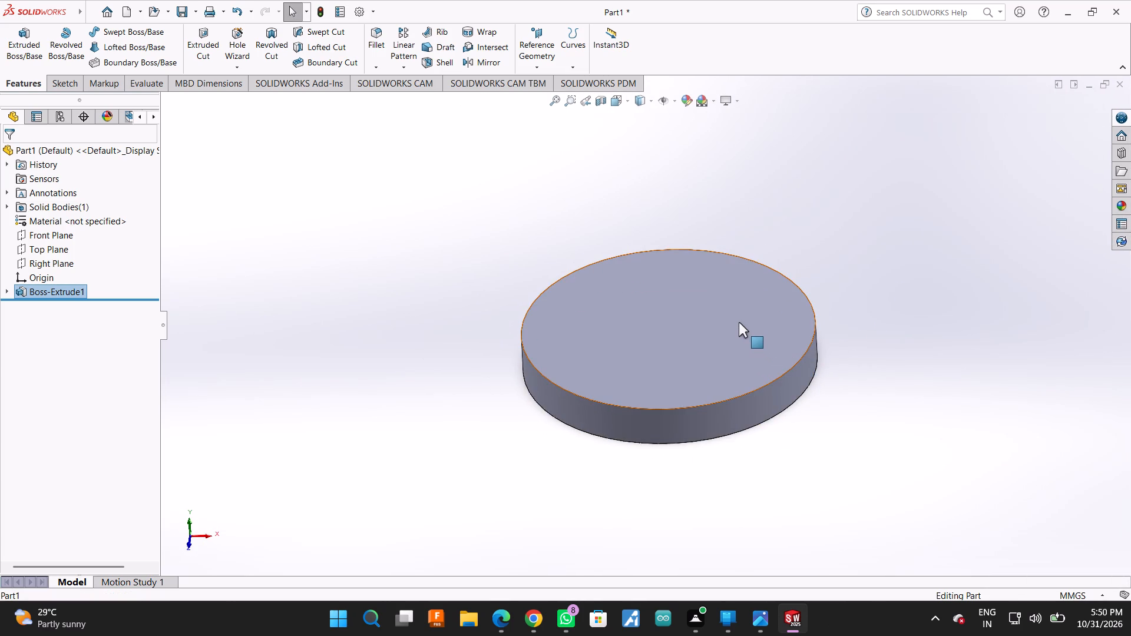
pyautogui.click(739, 322)
pyautogui.click(760, 169)
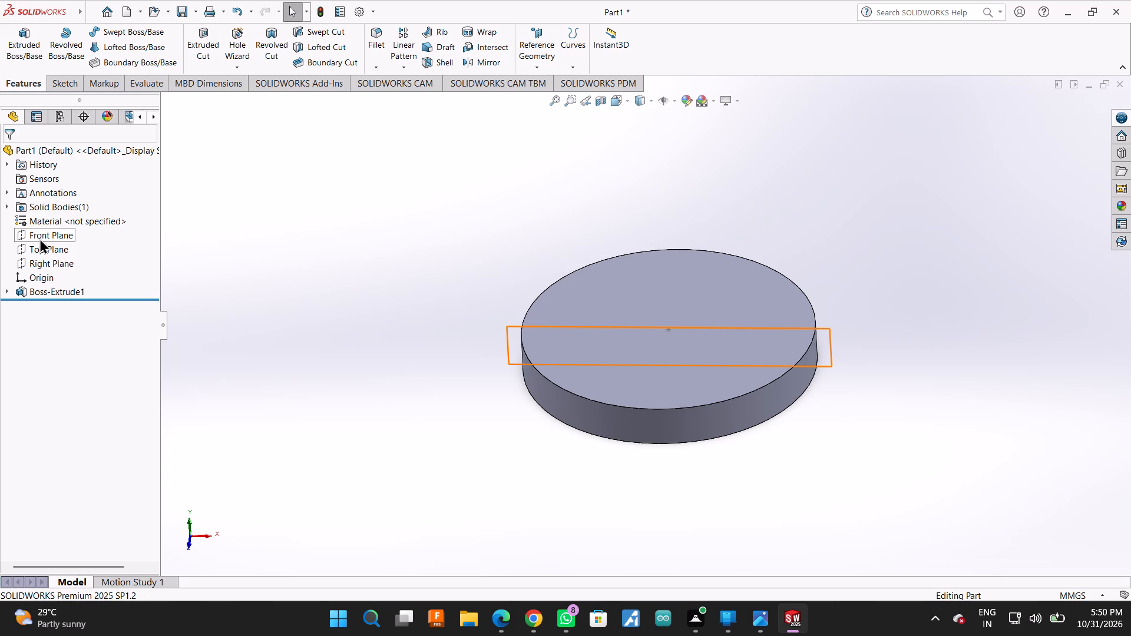
pyautogui.click(696, 312)
pyautogui.click(743, 279)
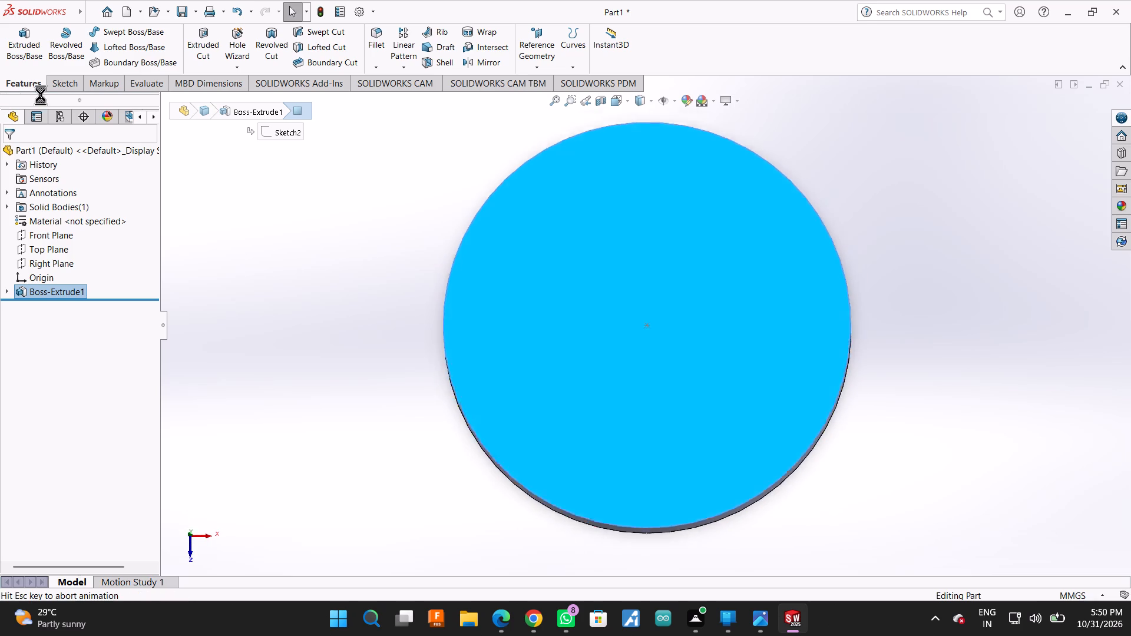
pyautogui.click(111, 38)
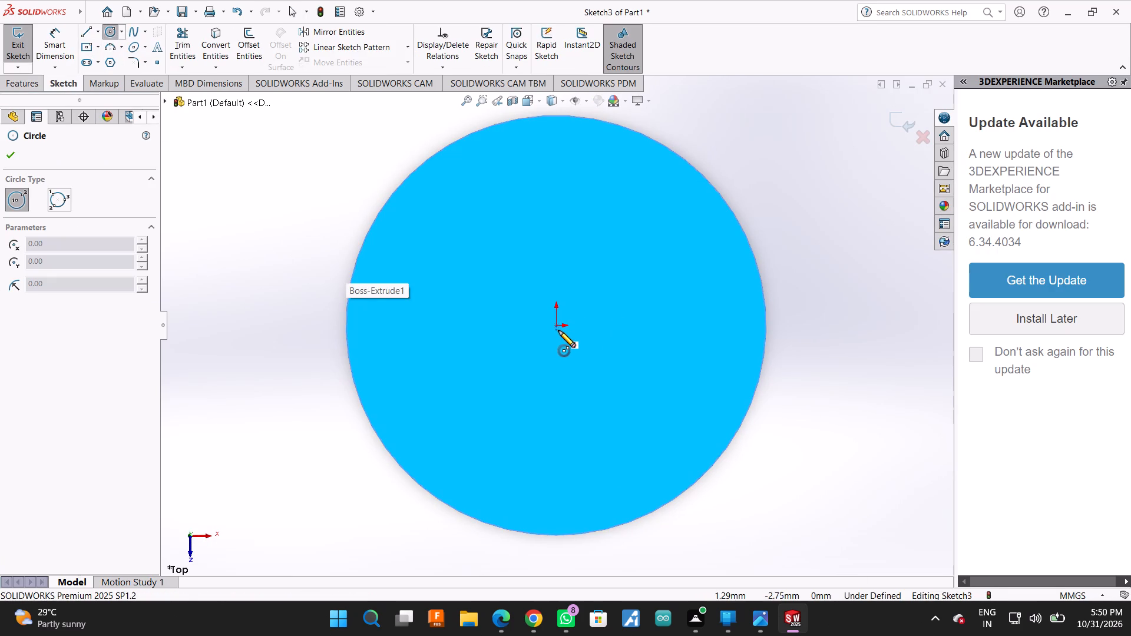
pyautogui.moveTo(555, 326); pyautogui.dragTo(567, 329)
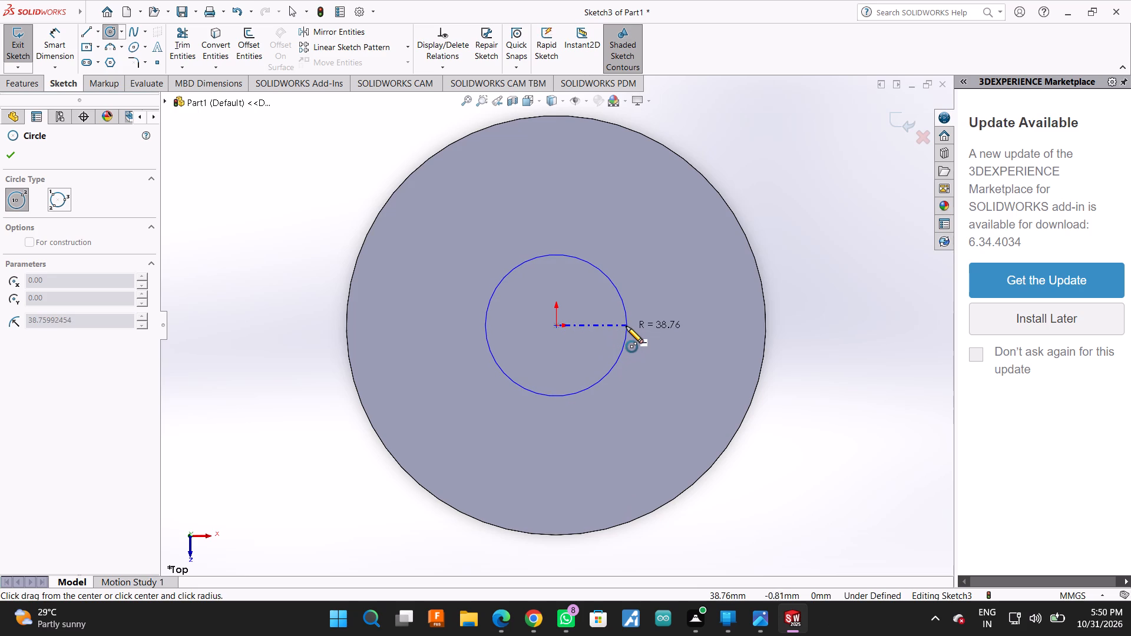
pyautogui.click(626, 326)
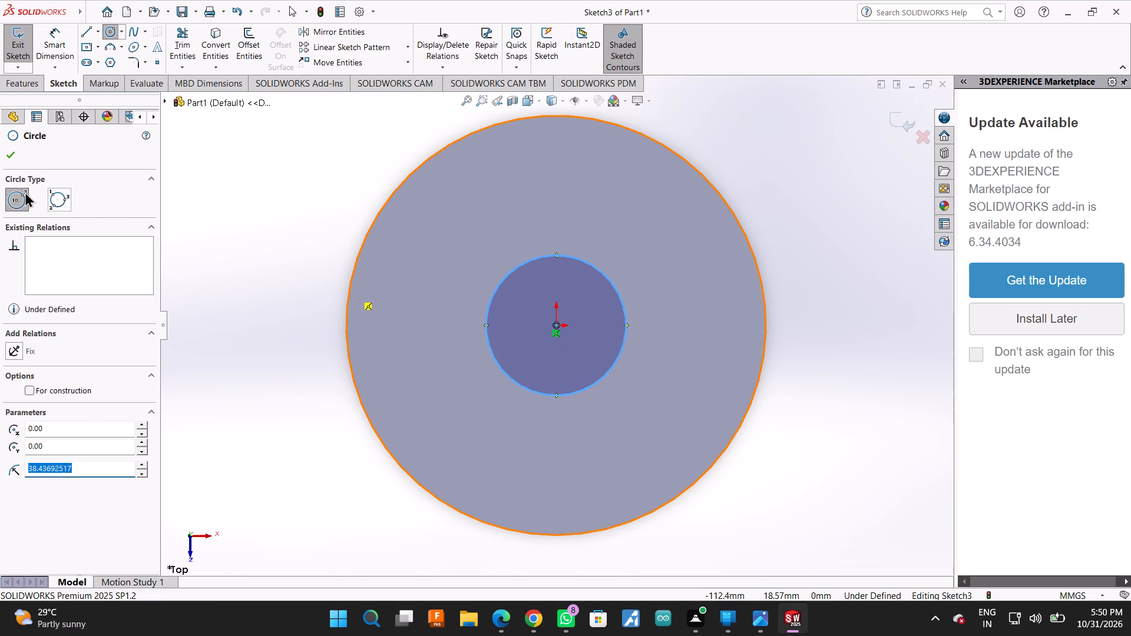
pyautogui.click(8, 159)
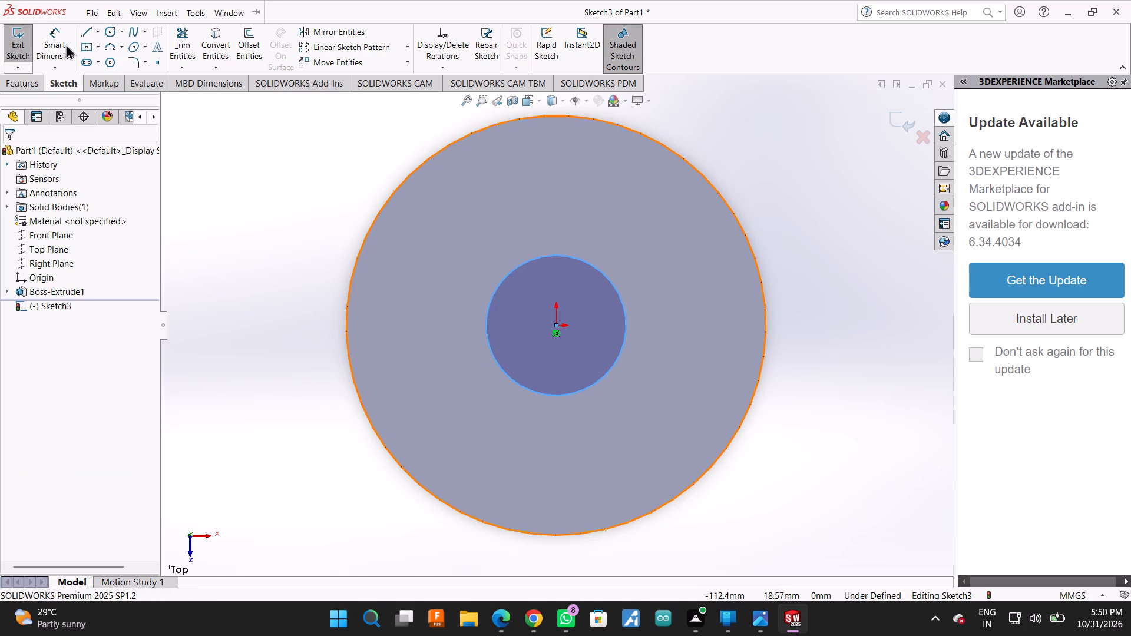
# Dimension the inner circle's diameter to 100 mm.
pyautogui.doubleClick(59, 41)
pyautogui.click(543, 257)
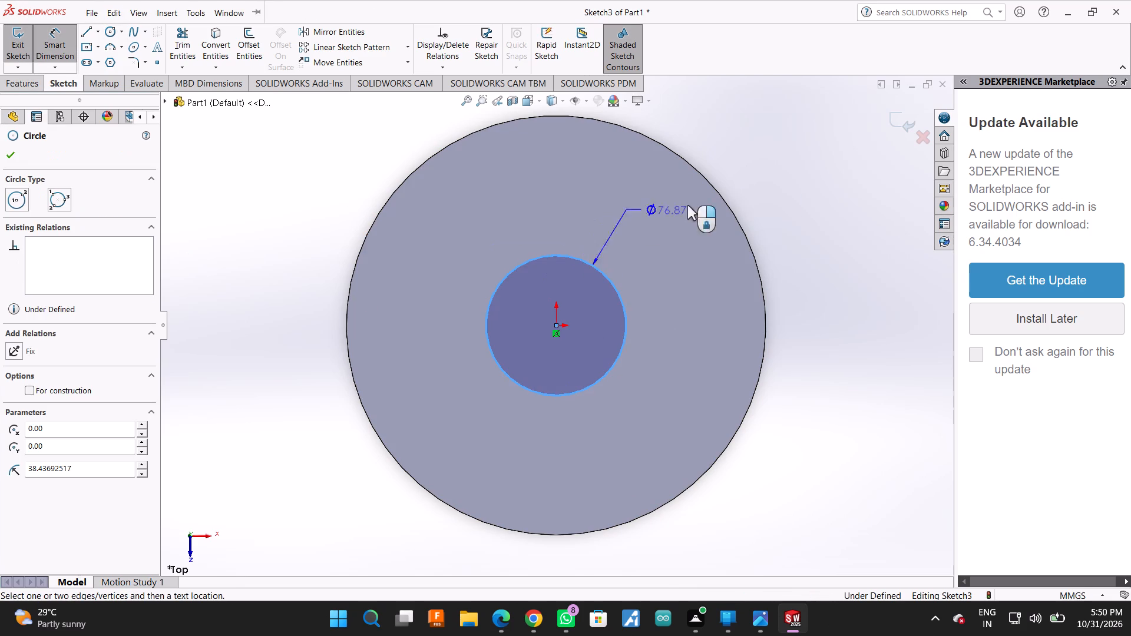
pyautogui.click(846, 185)
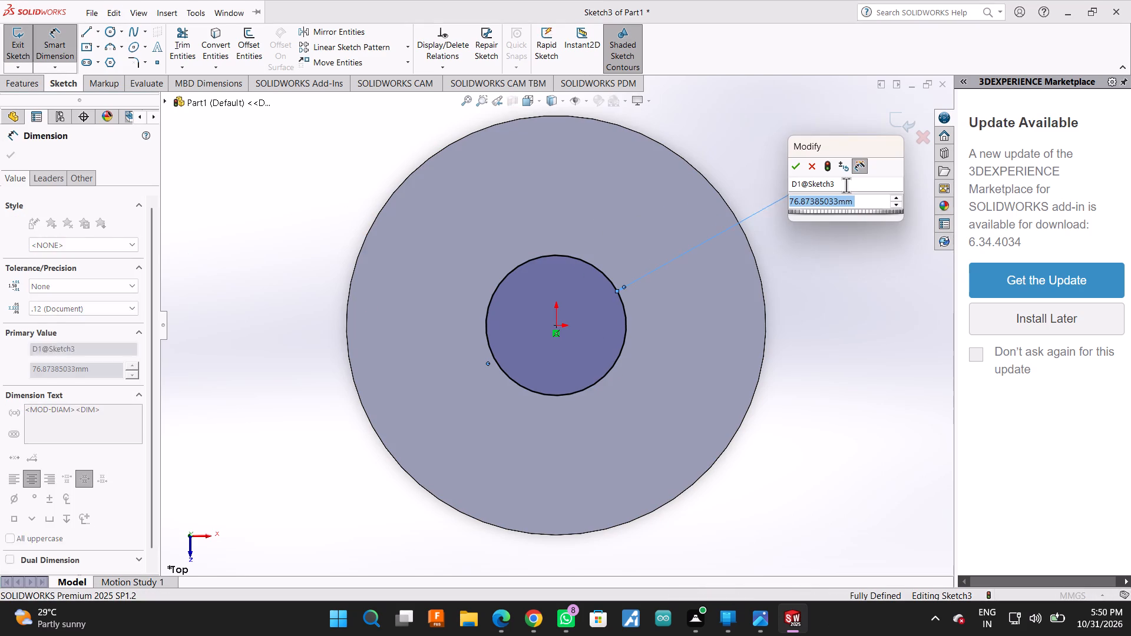
pyautogui.write('100')
pyautogui.press('Return')
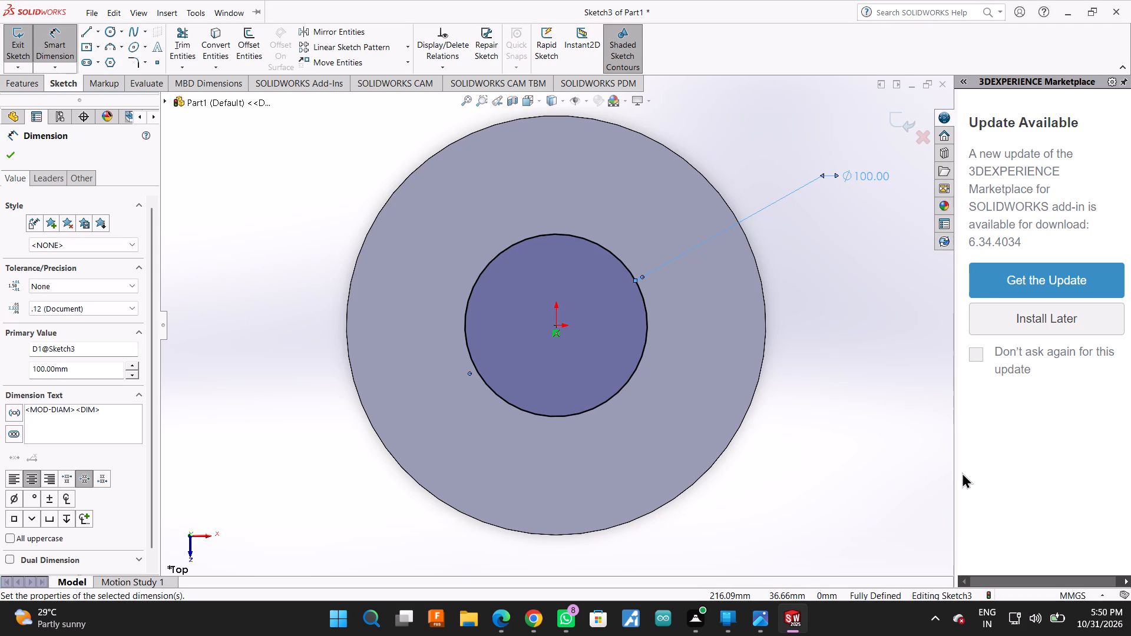
pyautogui.moveTo(954, 483); pyautogui.dragTo(1130, 465)
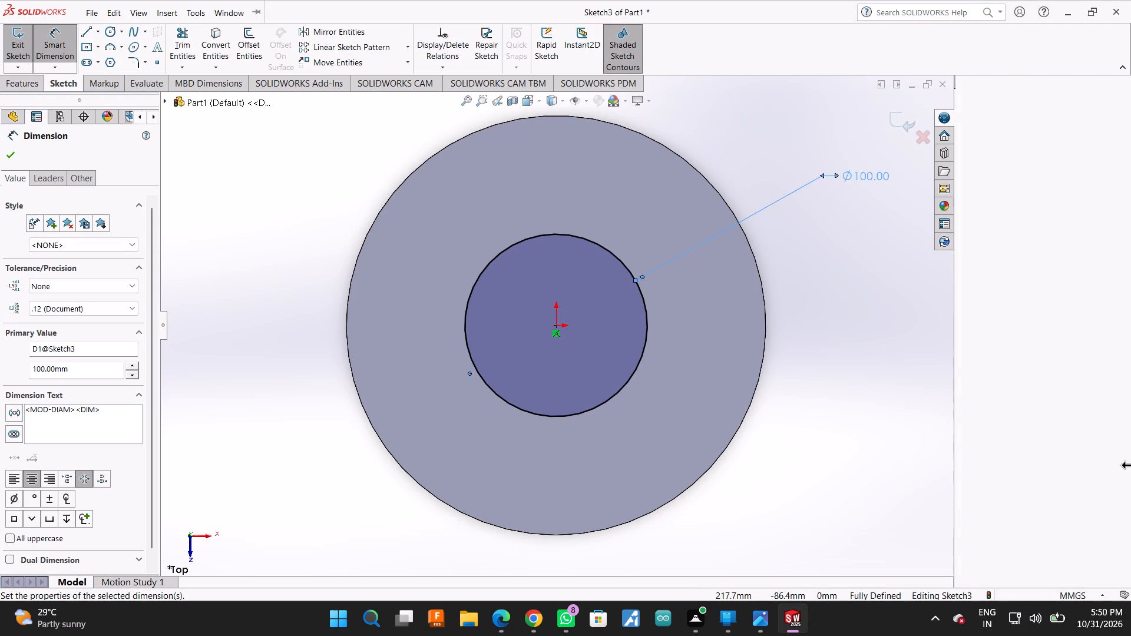
pyautogui.moveTo(1130, 465); pyautogui.dragTo(1130, 458)
pyautogui.click(9, 152)
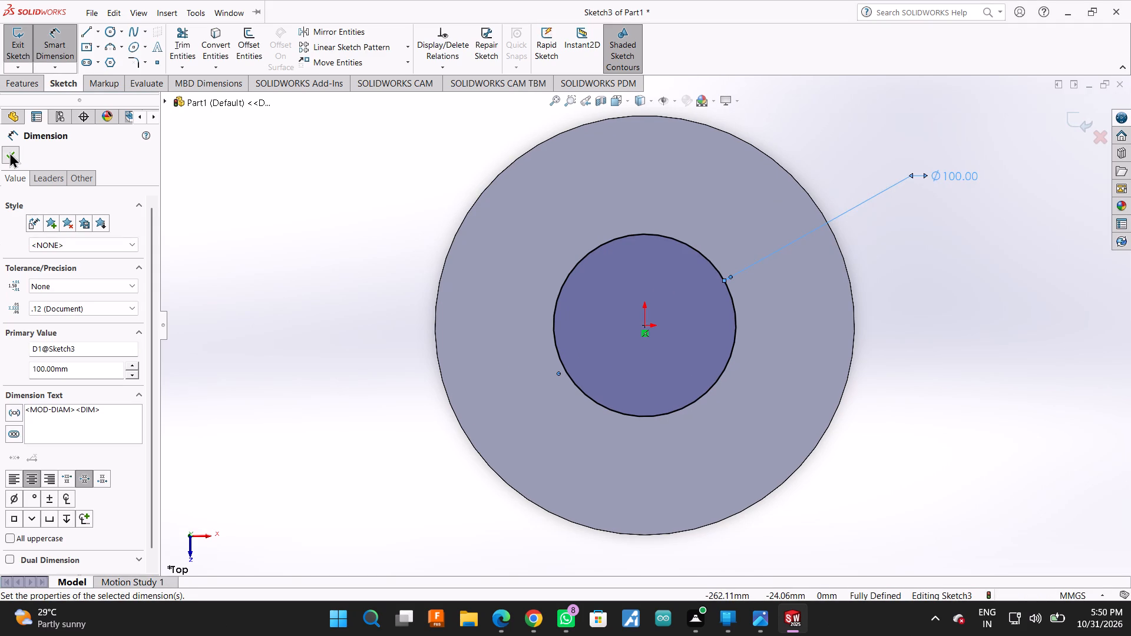
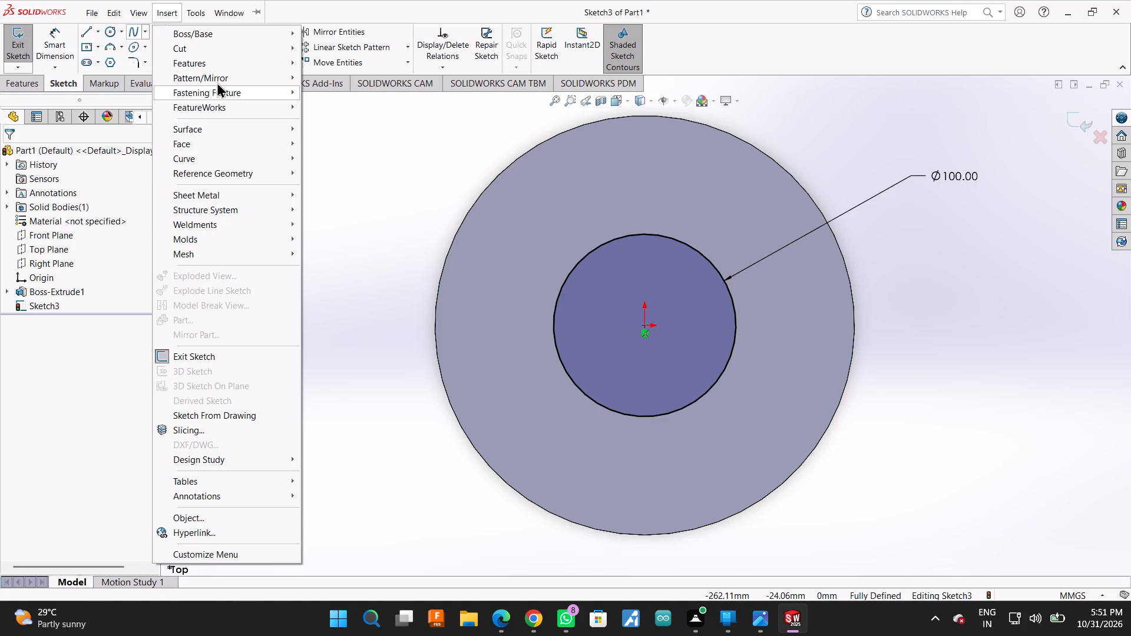
# Undo the 100 mm inner circle, the disc extrusion and the 230 mm circle, back to an empty base sketch.
pyautogui.click(450, 160)
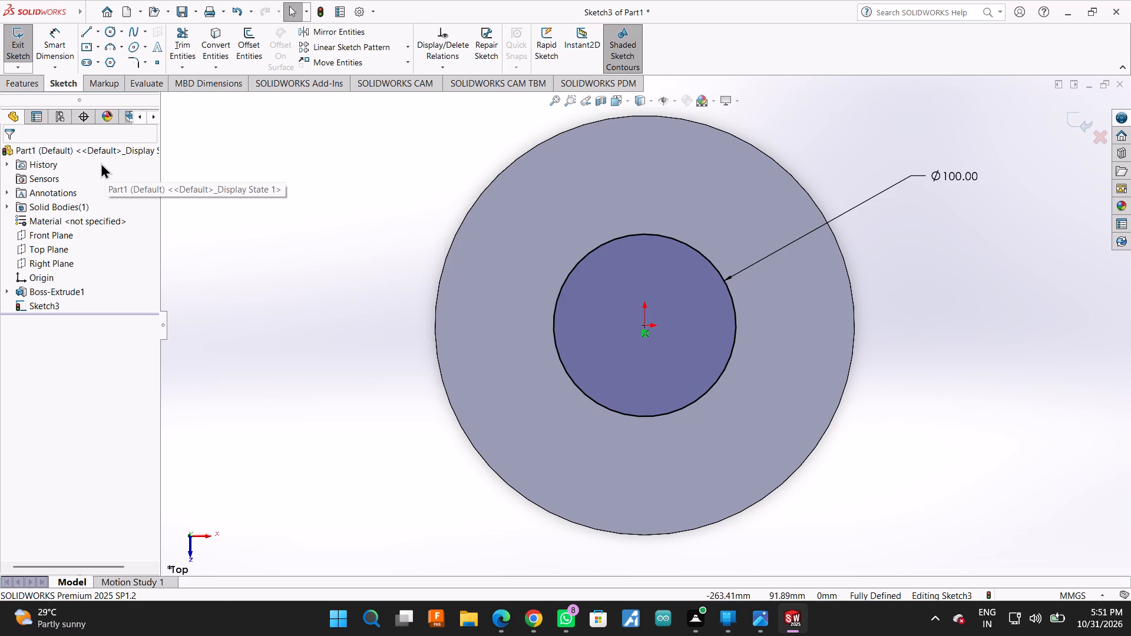
pyautogui.hotkey('ctrl', 'z')
pyautogui.hotkey('ctrl', 'z')
pyautogui.hotkey('ctrl', 'z')
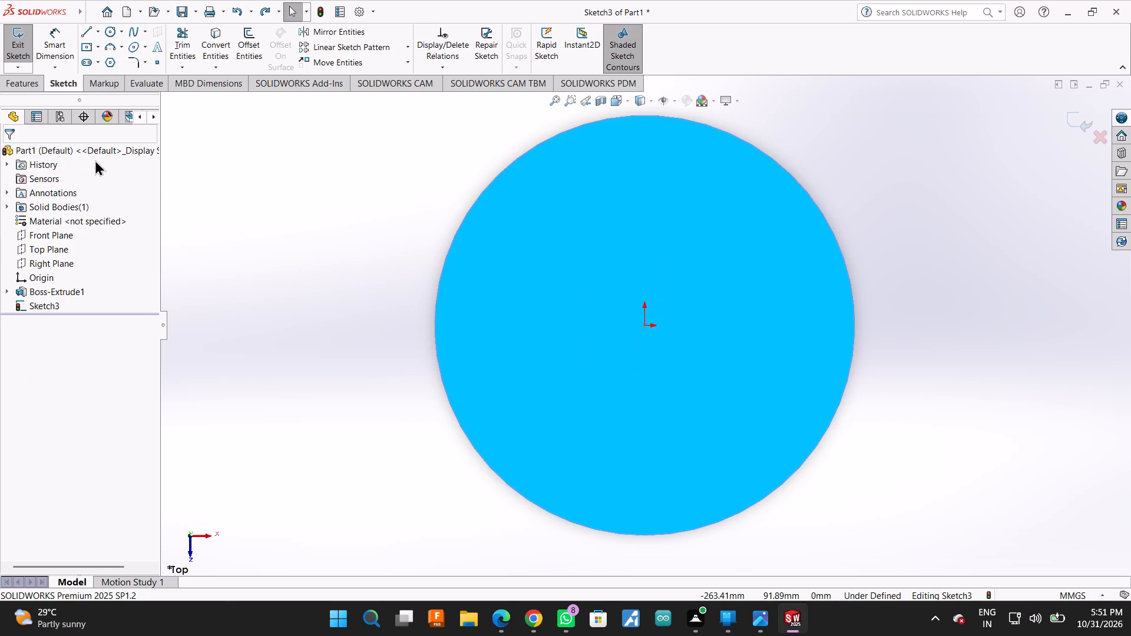
pyautogui.hotkey('ctrl', 'z')
pyautogui.hotkey('ctrl', 'z')
pyautogui.hotkey('ctrl', 'z')
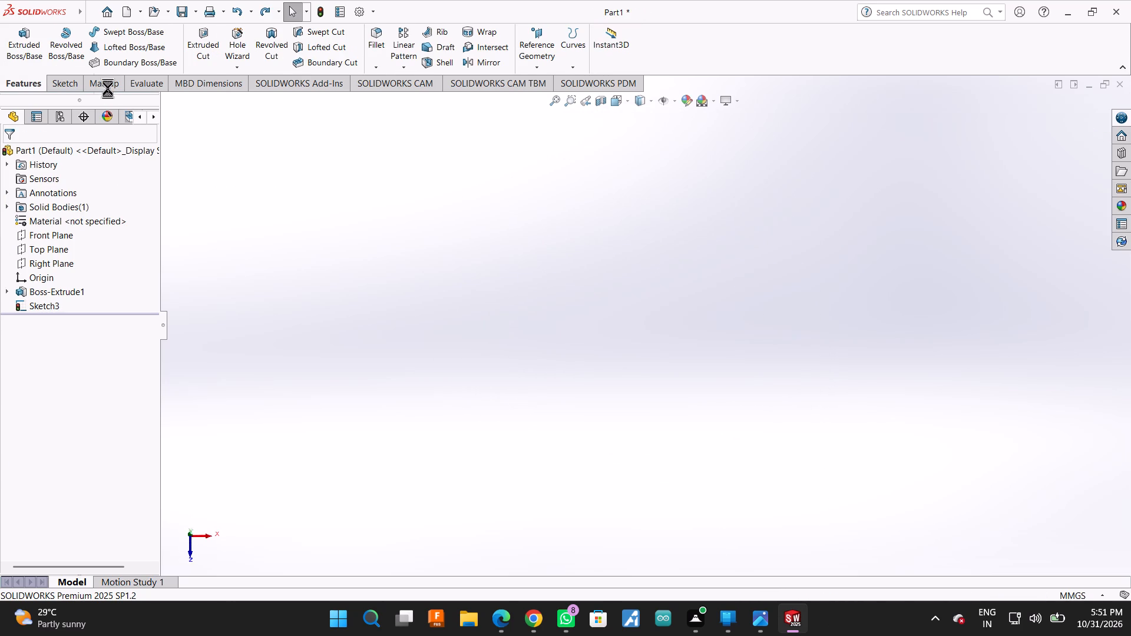
pyautogui.hotkey('ctrl', 'z')
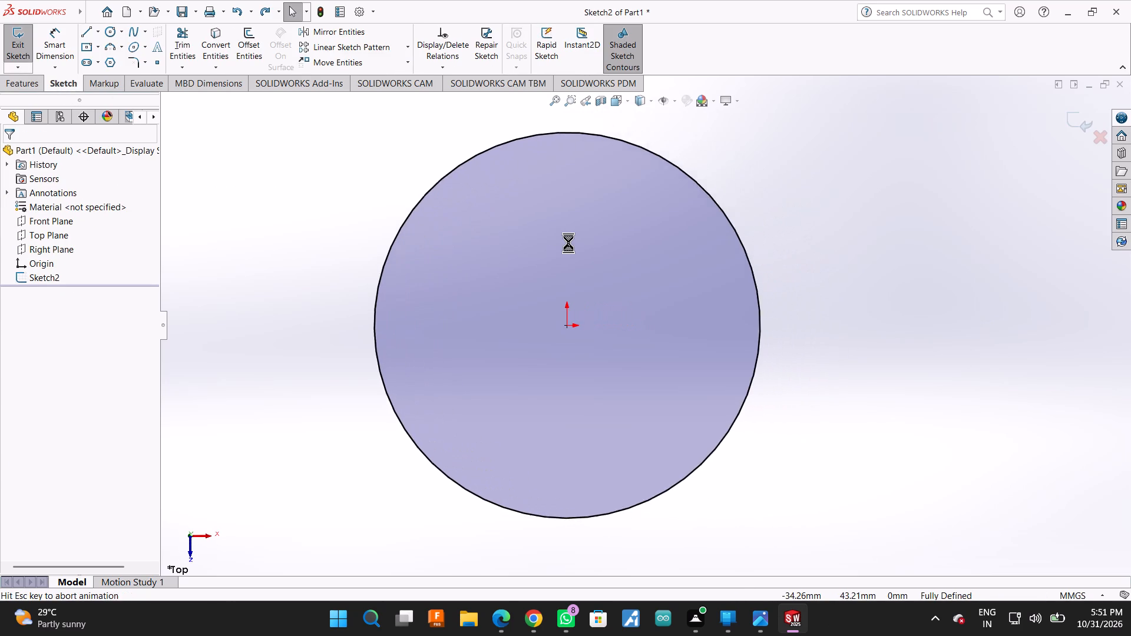
pyautogui.hotkey('ctrl', 'z')
pyautogui.hotkey('ctrl', 'z')
pyautogui.hotkey('ctrl', 'z')
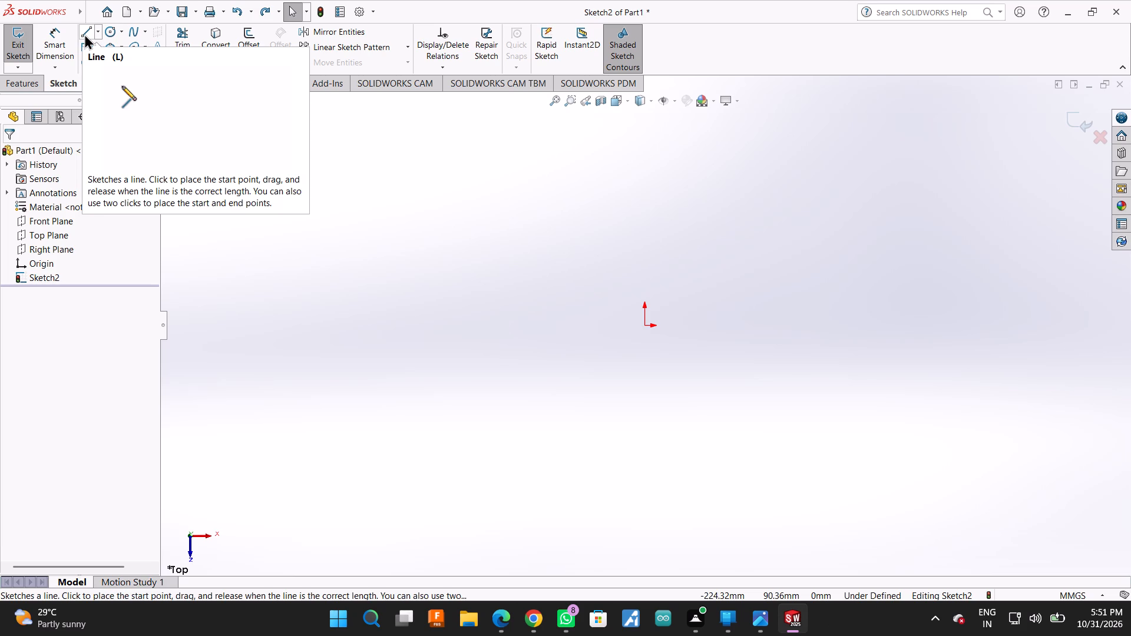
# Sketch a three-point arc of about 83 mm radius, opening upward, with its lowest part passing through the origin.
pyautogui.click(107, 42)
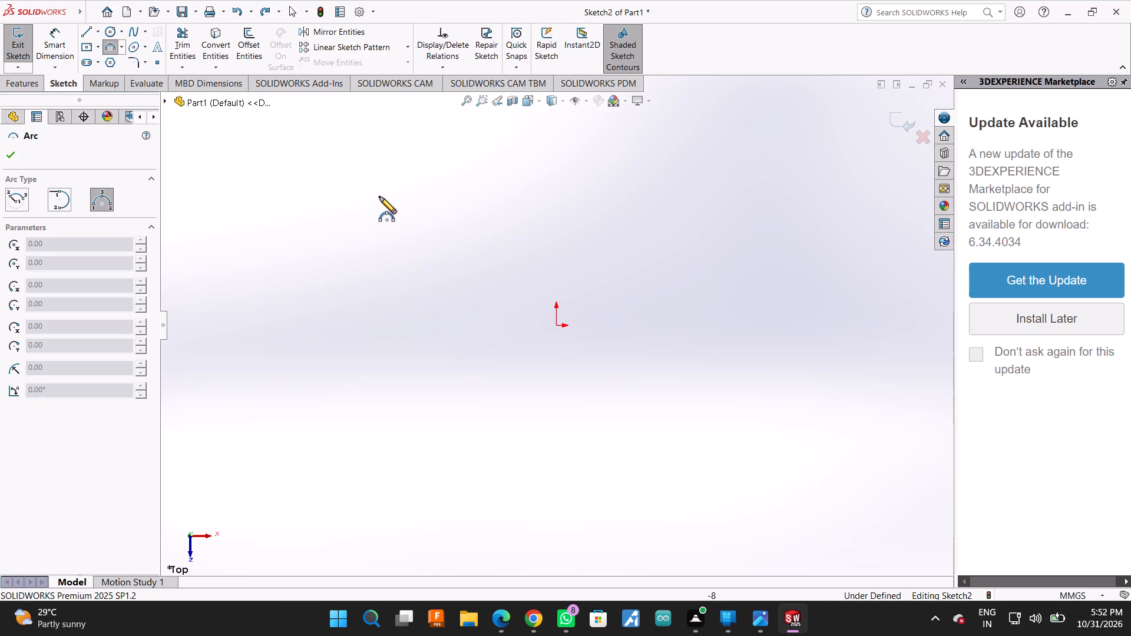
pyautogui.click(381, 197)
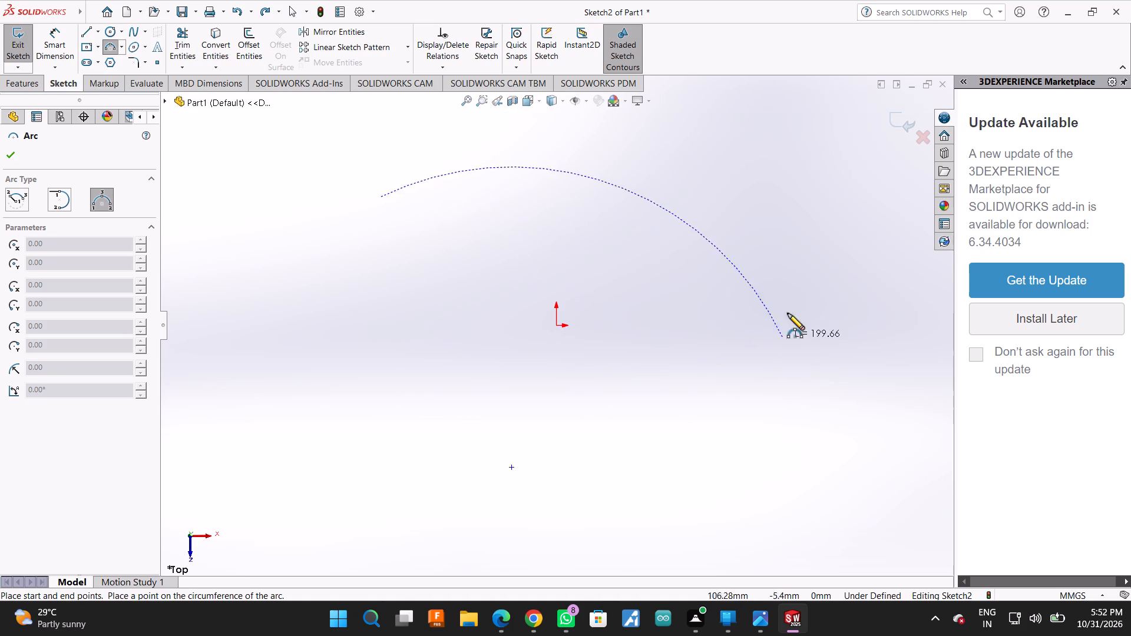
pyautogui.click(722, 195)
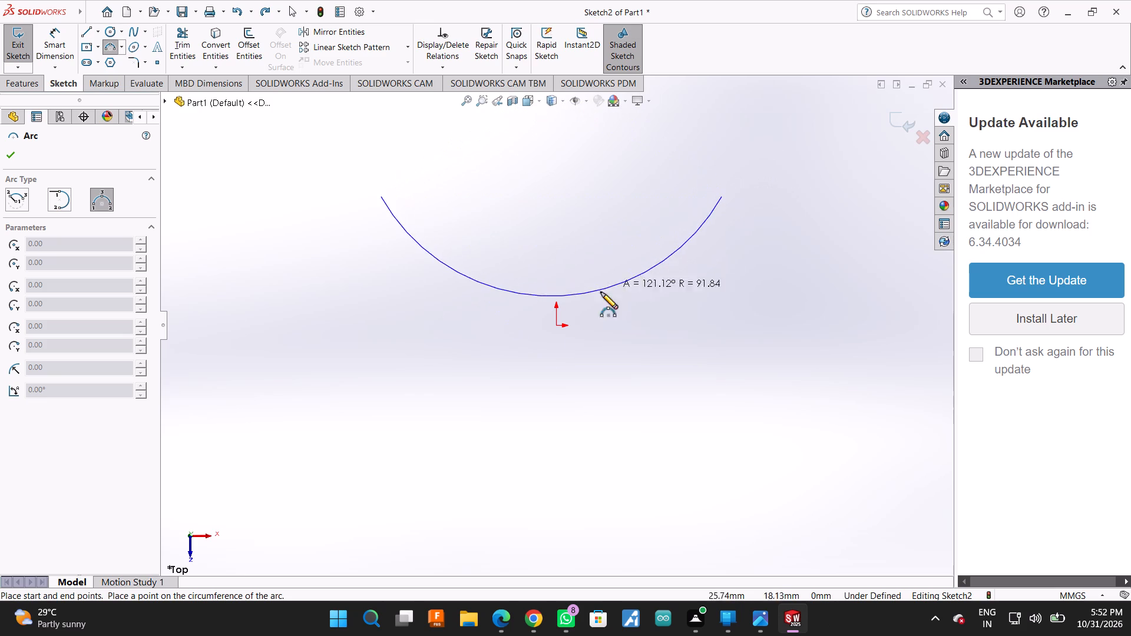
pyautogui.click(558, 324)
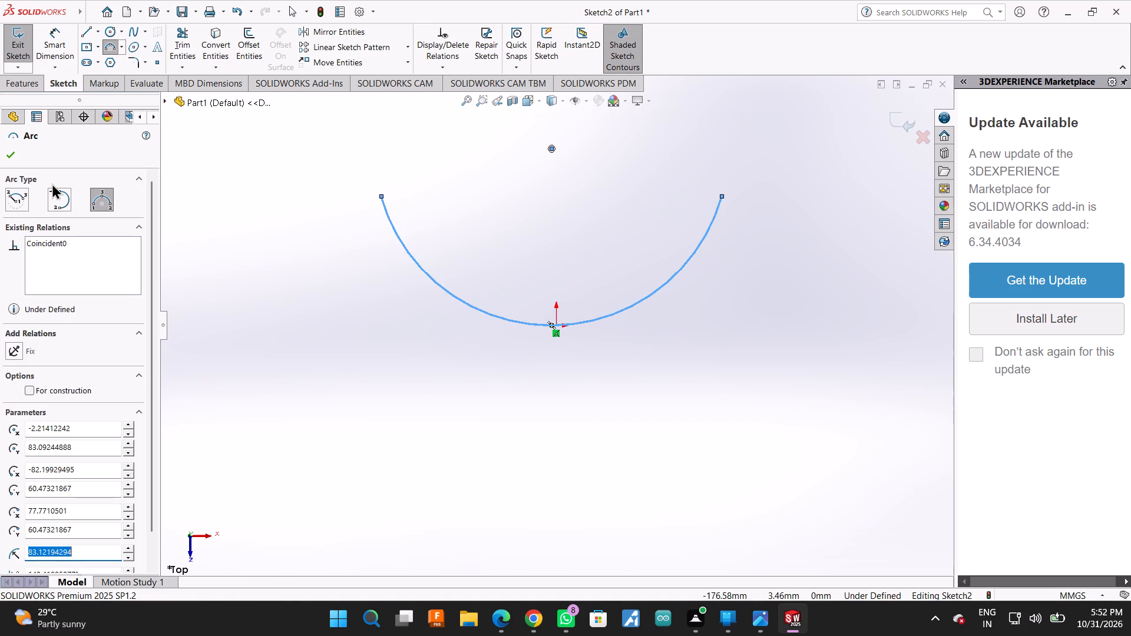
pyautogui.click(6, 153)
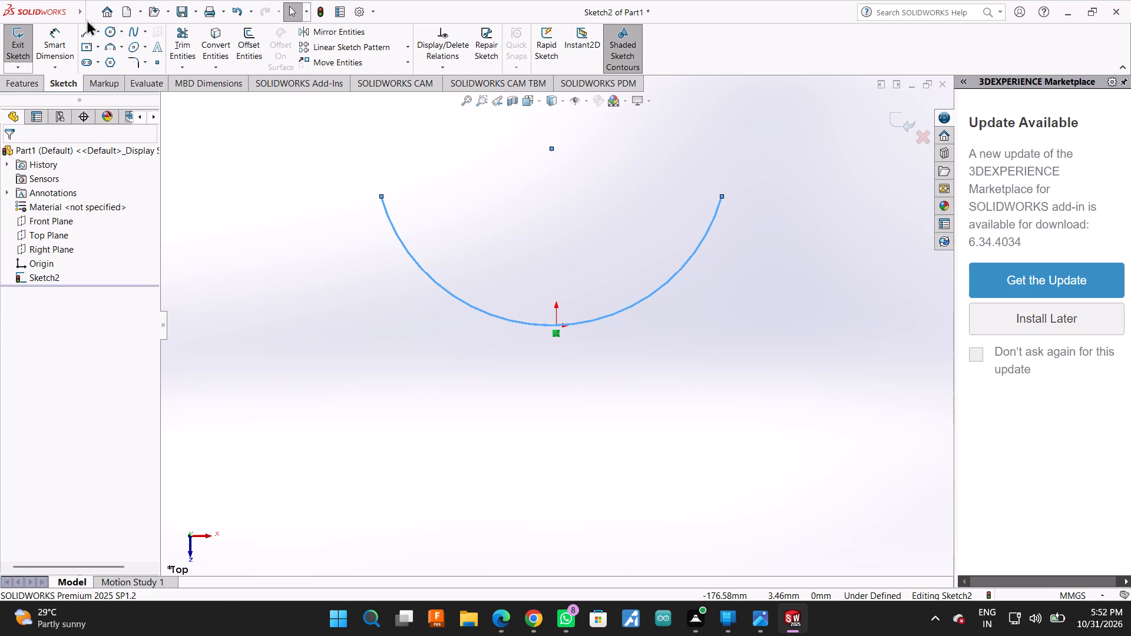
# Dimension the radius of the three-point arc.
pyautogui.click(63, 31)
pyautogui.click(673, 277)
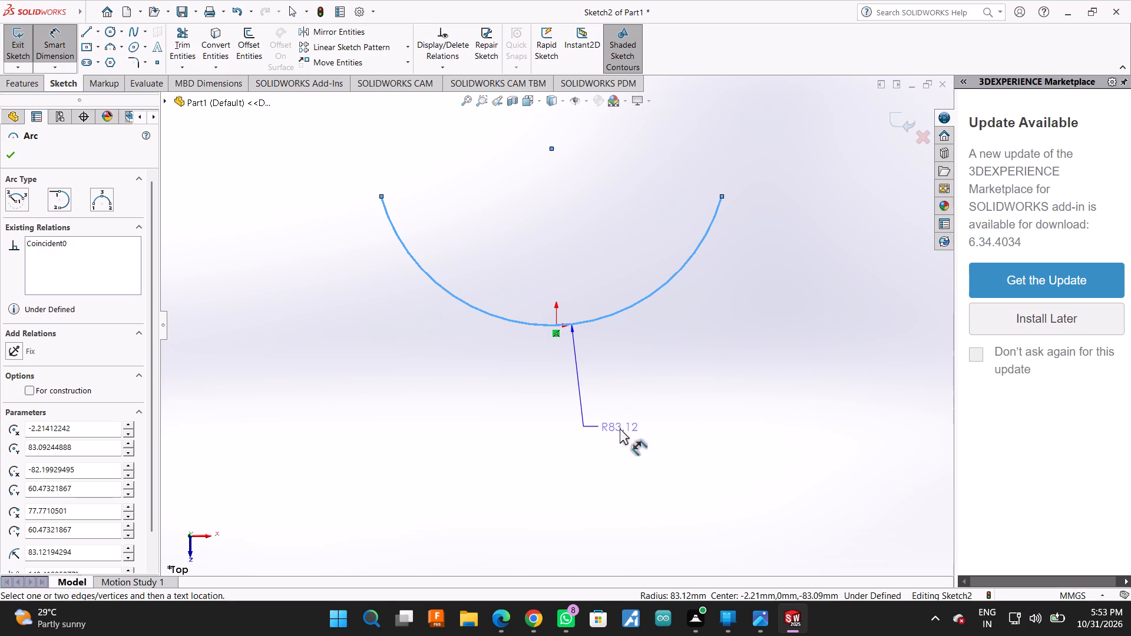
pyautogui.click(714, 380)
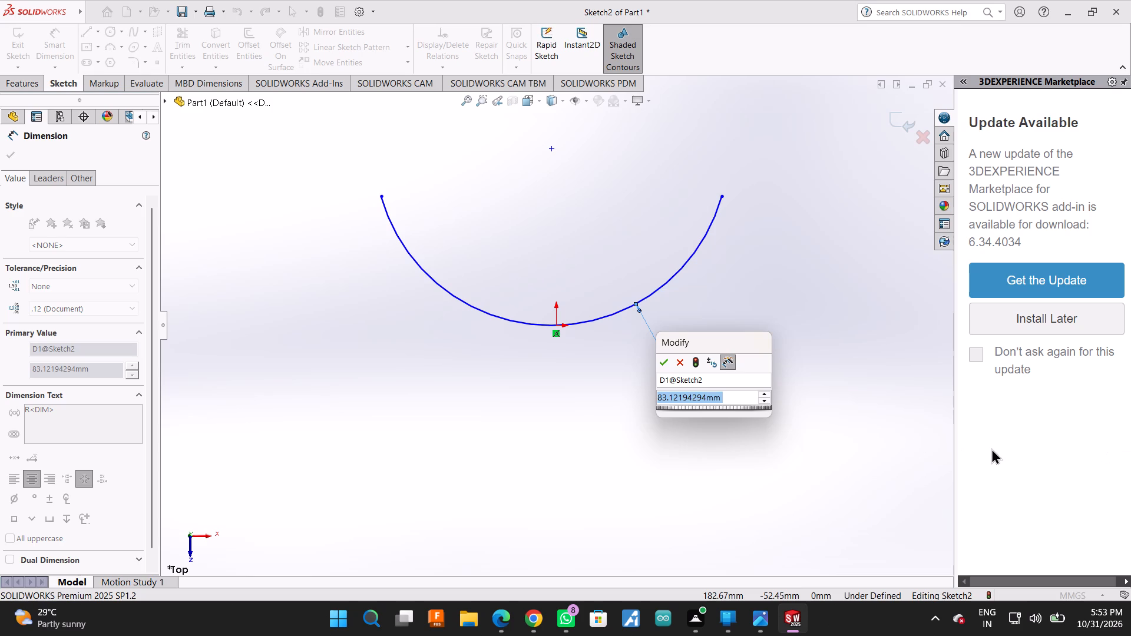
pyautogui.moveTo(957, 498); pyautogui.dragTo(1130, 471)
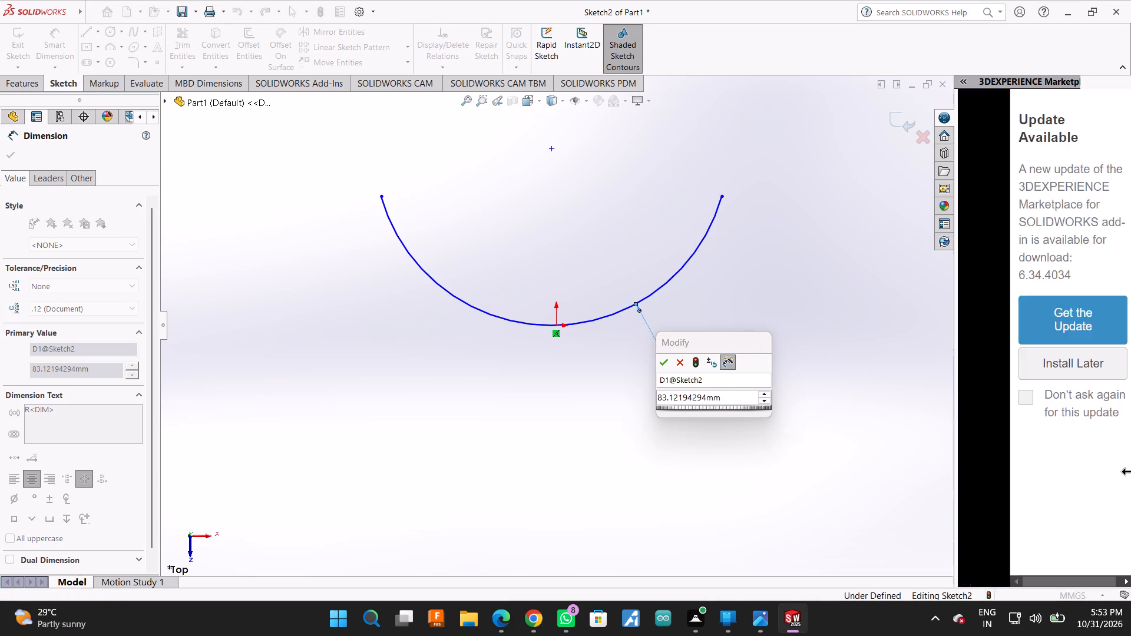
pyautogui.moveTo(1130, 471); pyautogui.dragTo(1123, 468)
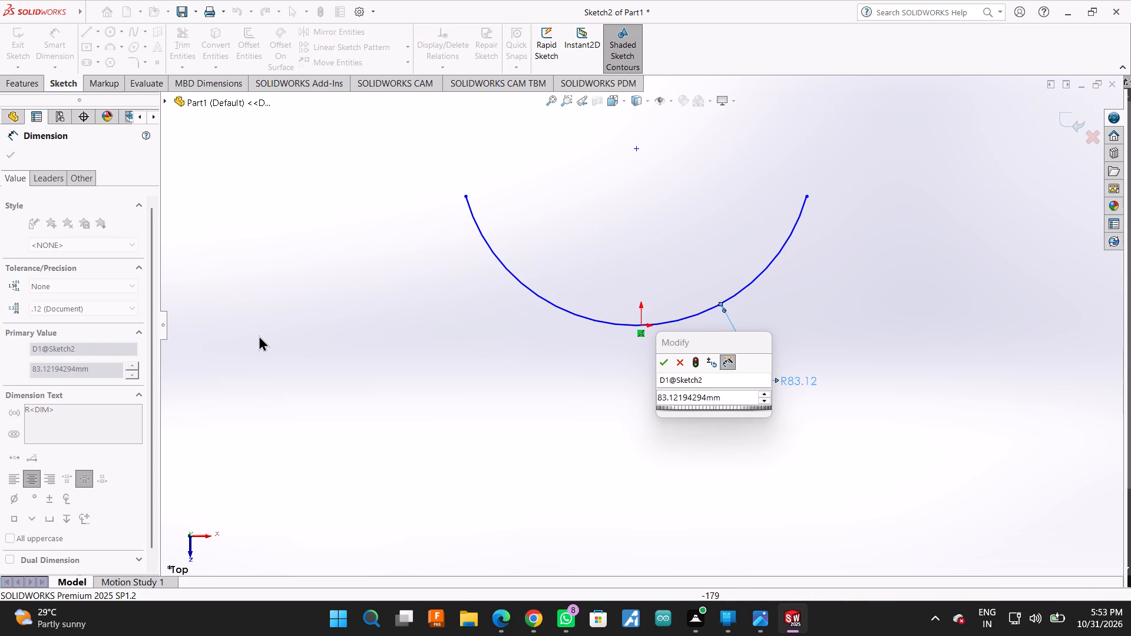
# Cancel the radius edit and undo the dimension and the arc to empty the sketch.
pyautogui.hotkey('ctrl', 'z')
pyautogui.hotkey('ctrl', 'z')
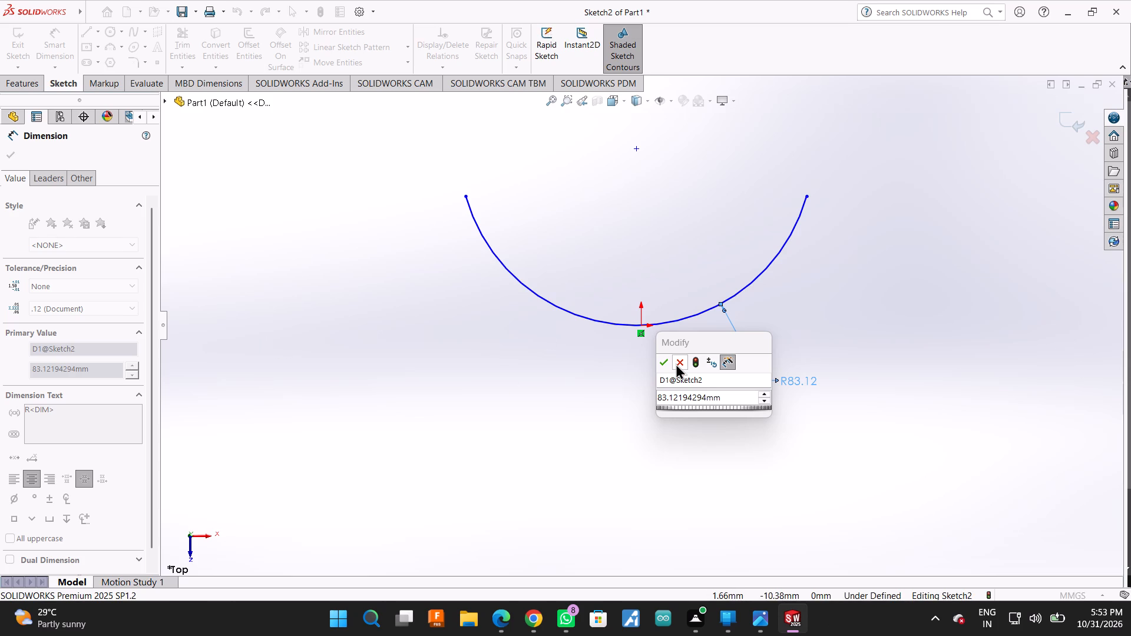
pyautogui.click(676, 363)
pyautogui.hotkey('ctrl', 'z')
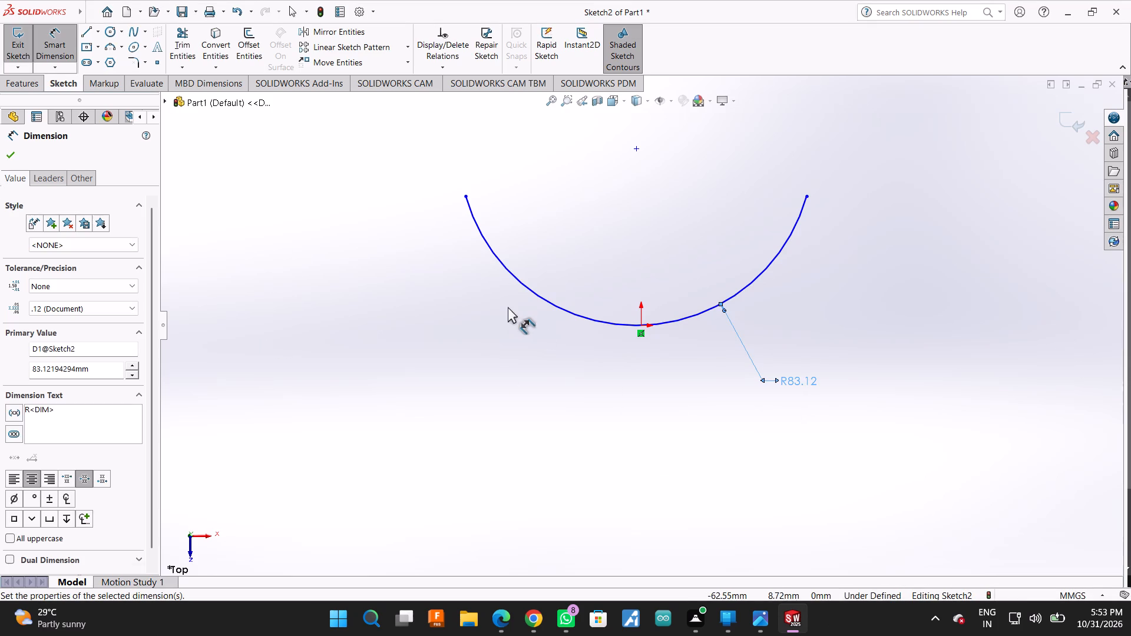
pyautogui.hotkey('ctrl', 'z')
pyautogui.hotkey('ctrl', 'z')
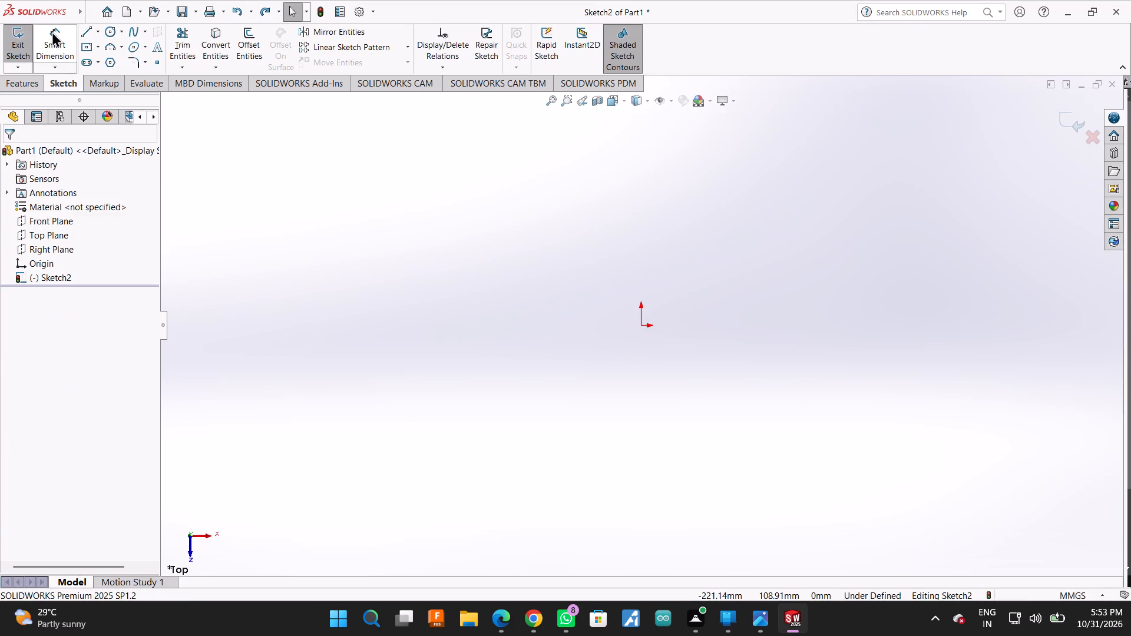
# Sketch a vertical line about 26 mm long right of the origin, continuing into a tangent arc of about 54.5 mm radius ending at the origin.
pyautogui.click(87, 26)
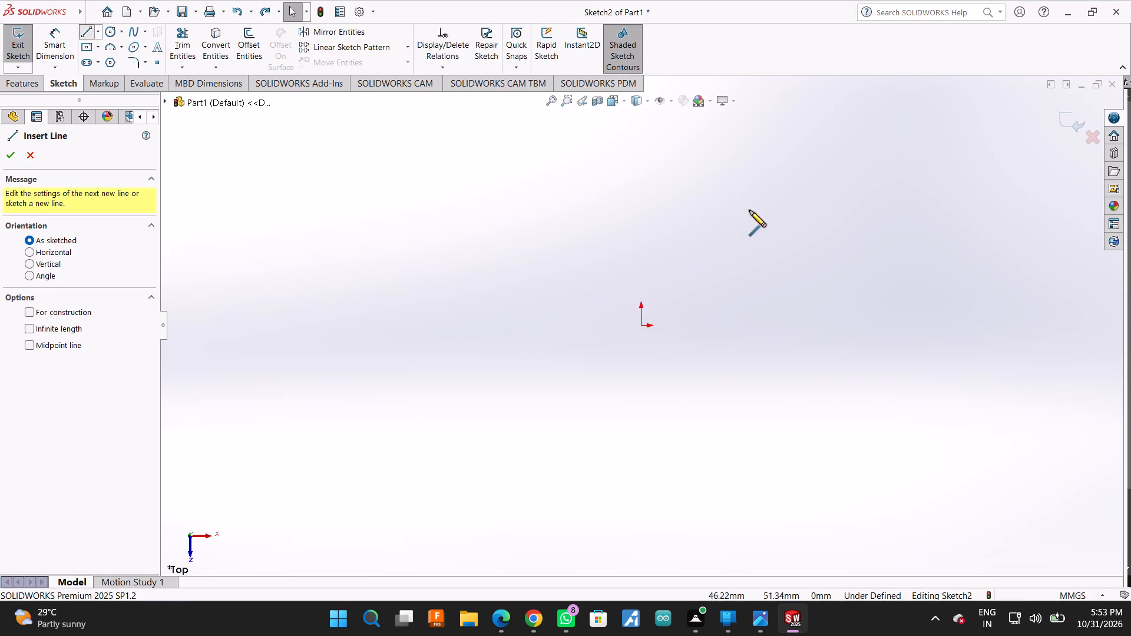
pyautogui.click(746, 181)
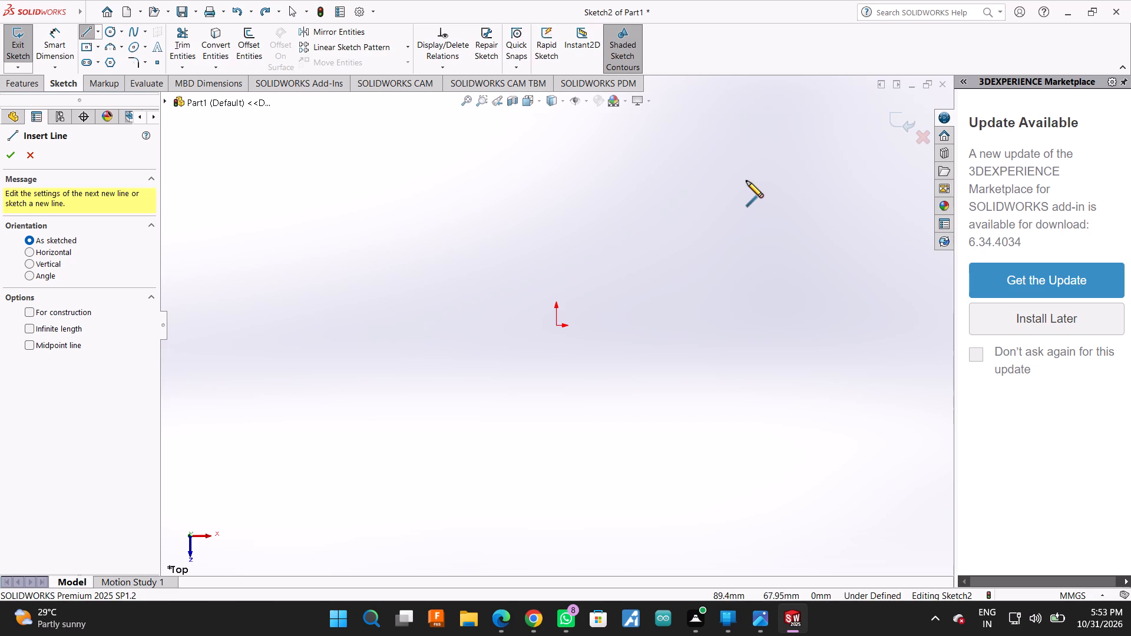
pyautogui.click(746, 236)
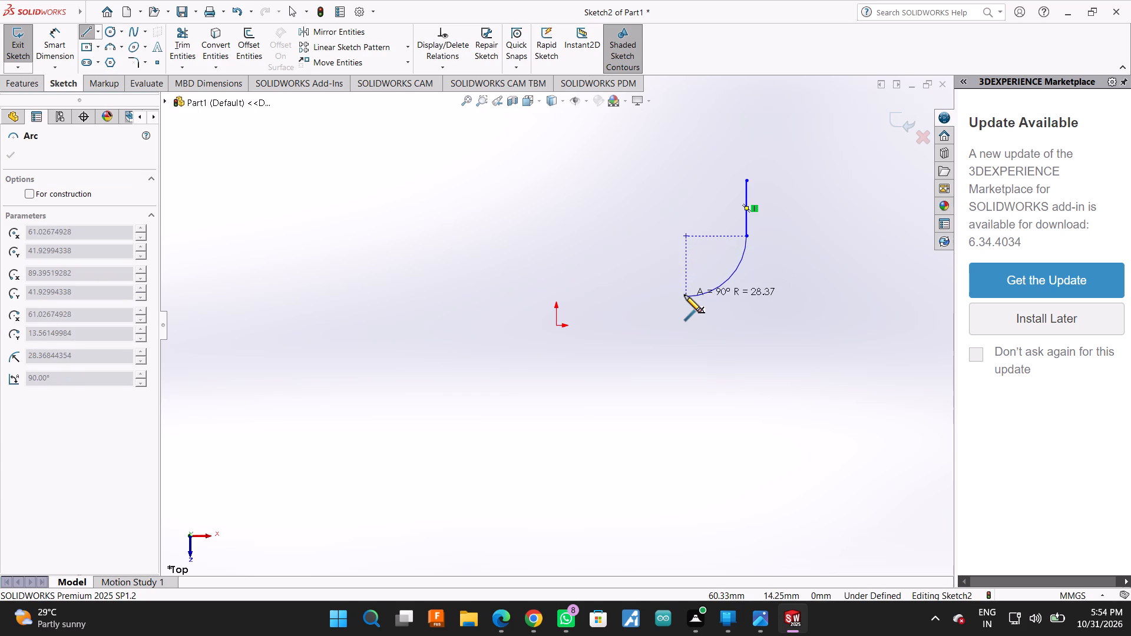
pyautogui.click(557, 326)
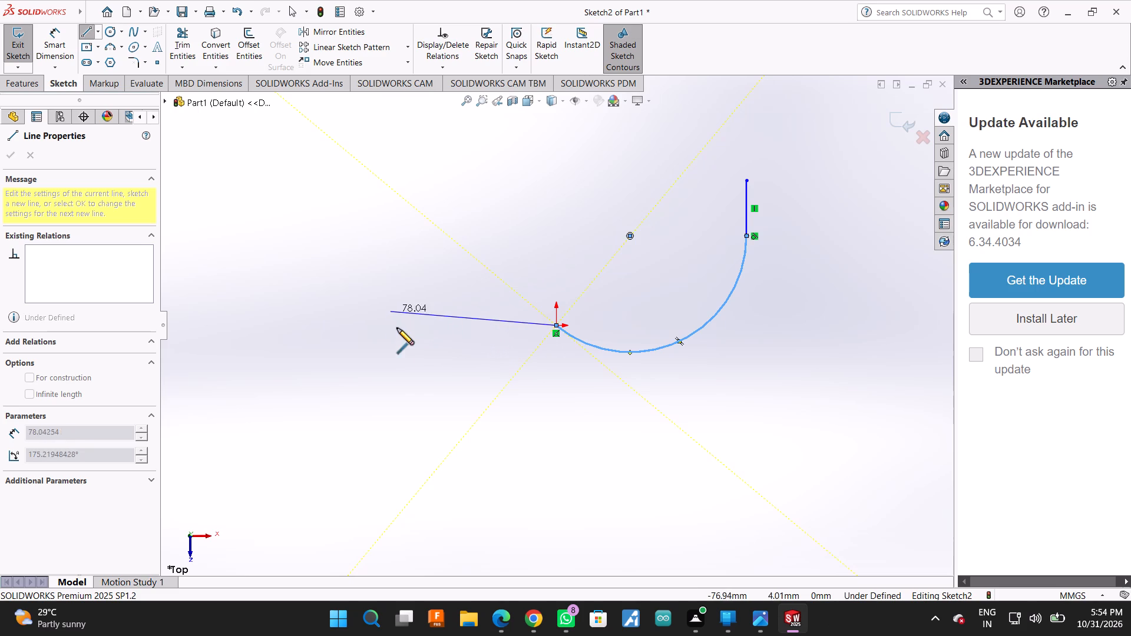
pyautogui.press('Escape')
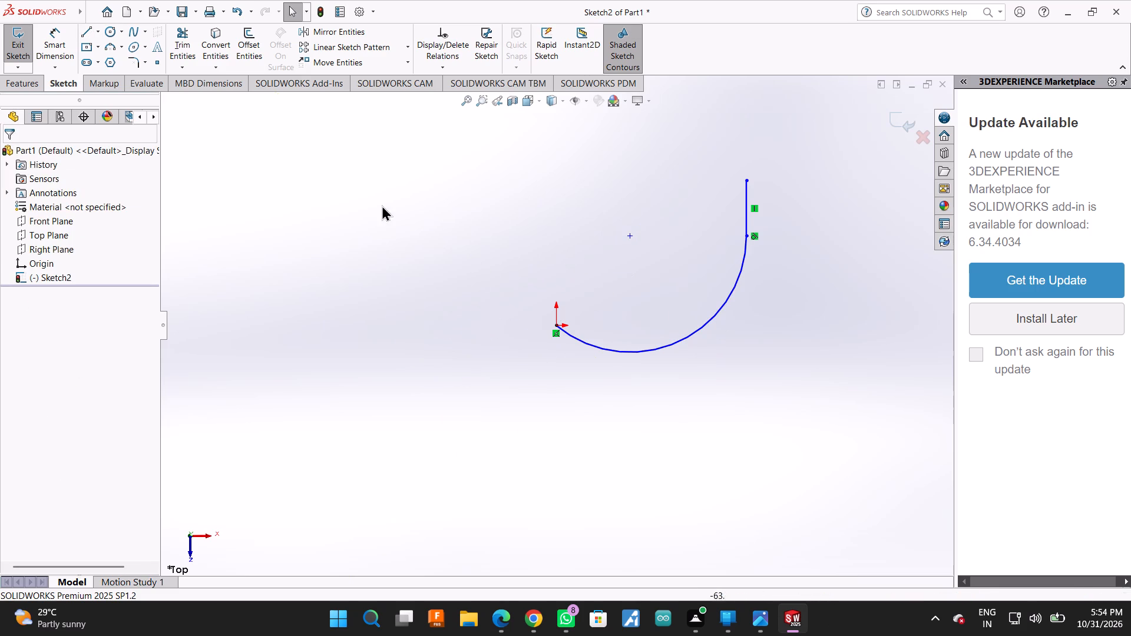
# Sketch a matching vertical line left of the origin, level with the first, continuing into a tangent arc of about 64.6 mm radius to the origin.
pyautogui.click(82, 31)
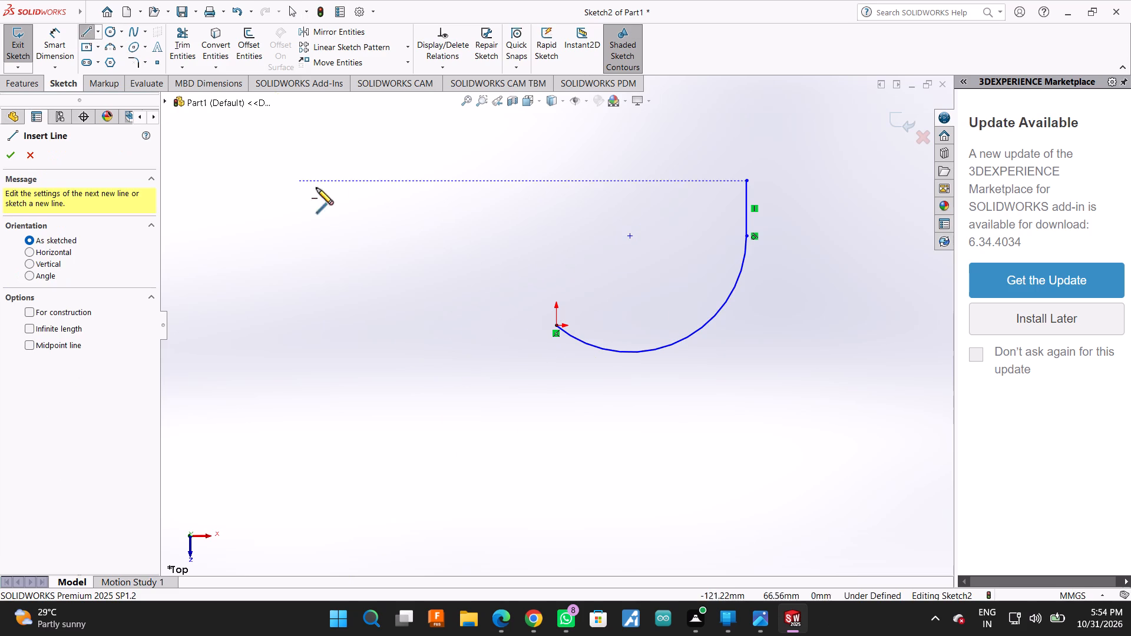
pyautogui.click(314, 179)
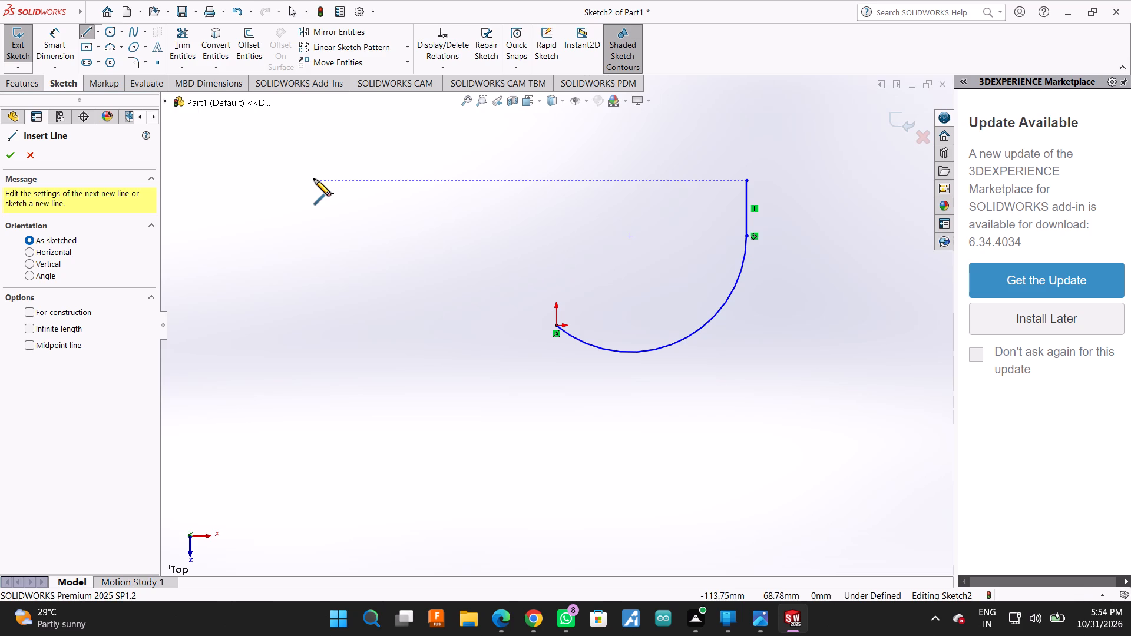
pyautogui.click(315, 237)
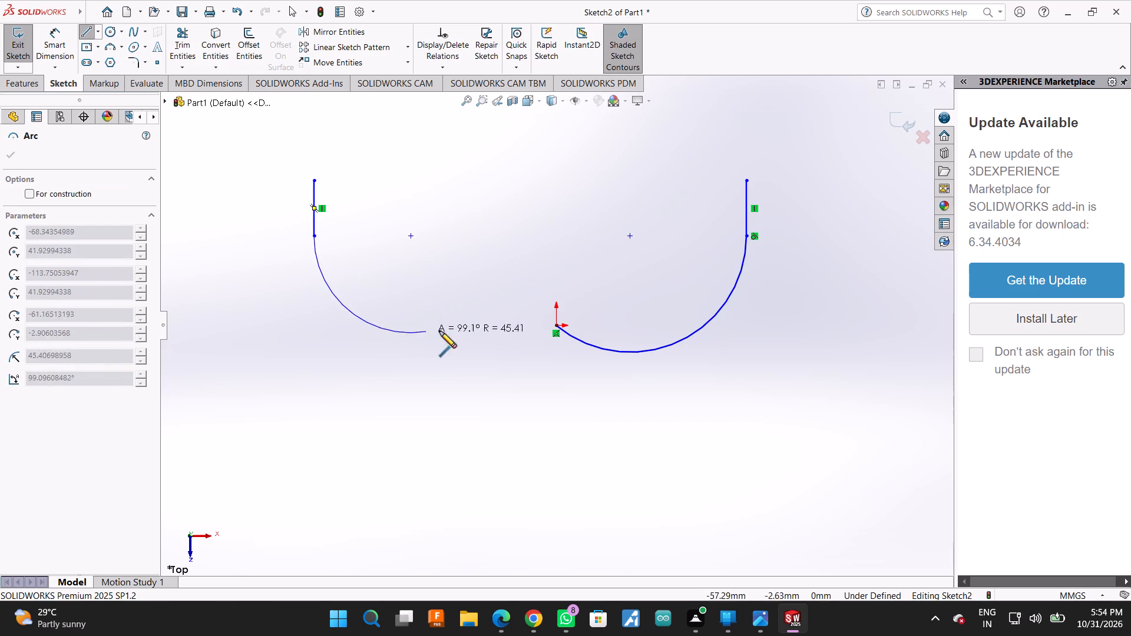
pyautogui.click(558, 326)
pyautogui.press('Escape')
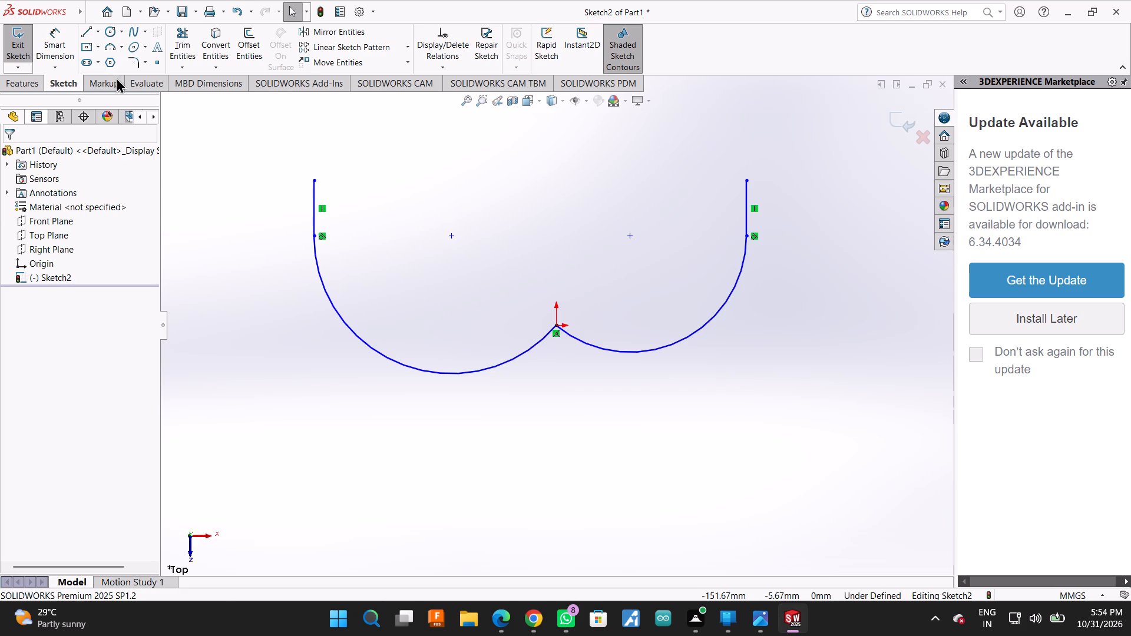
# Check the relations between the right-hand vertical line and its adjoining arc.
pyautogui.click(70, 35)
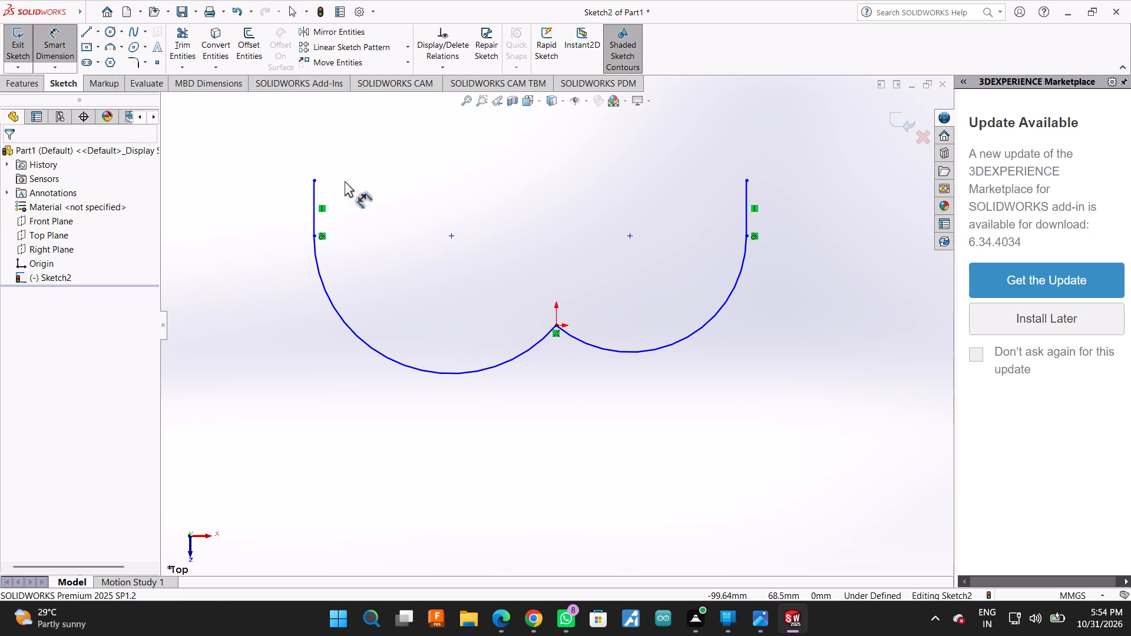
pyautogui.press('Escape')
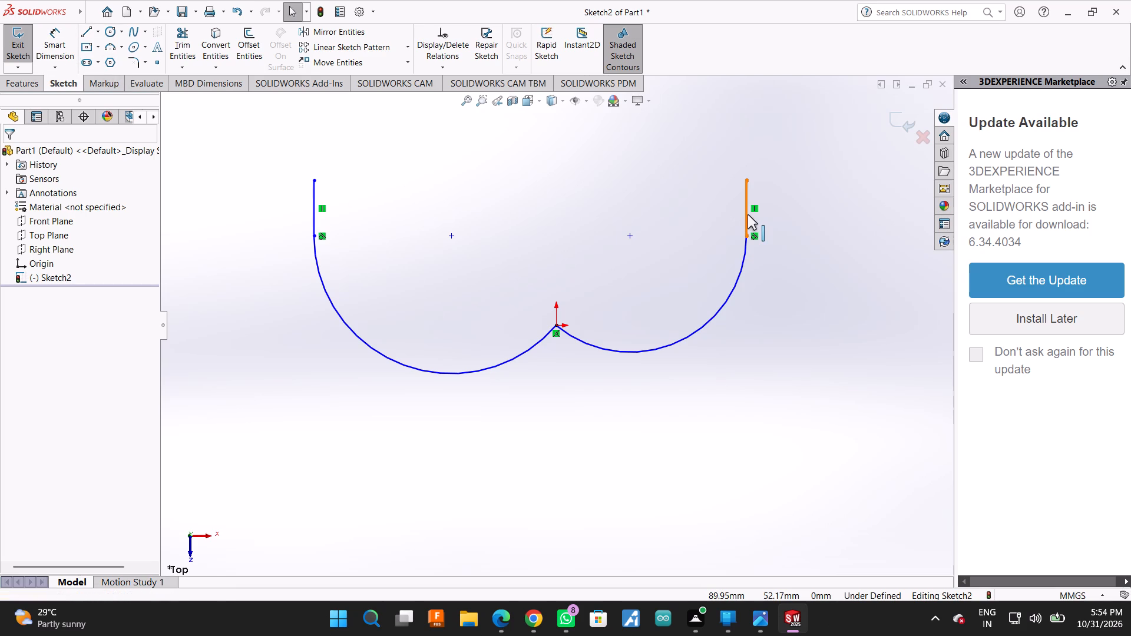
pyautogui.keyDown('ctrl'); pyautogui.click(748, 214); pyautogui.keyUp('ctrl')
pyautogui.keyDown('ctrl'); pyautogui.click(744, 250); pyautogui.keyUp('ctrl')
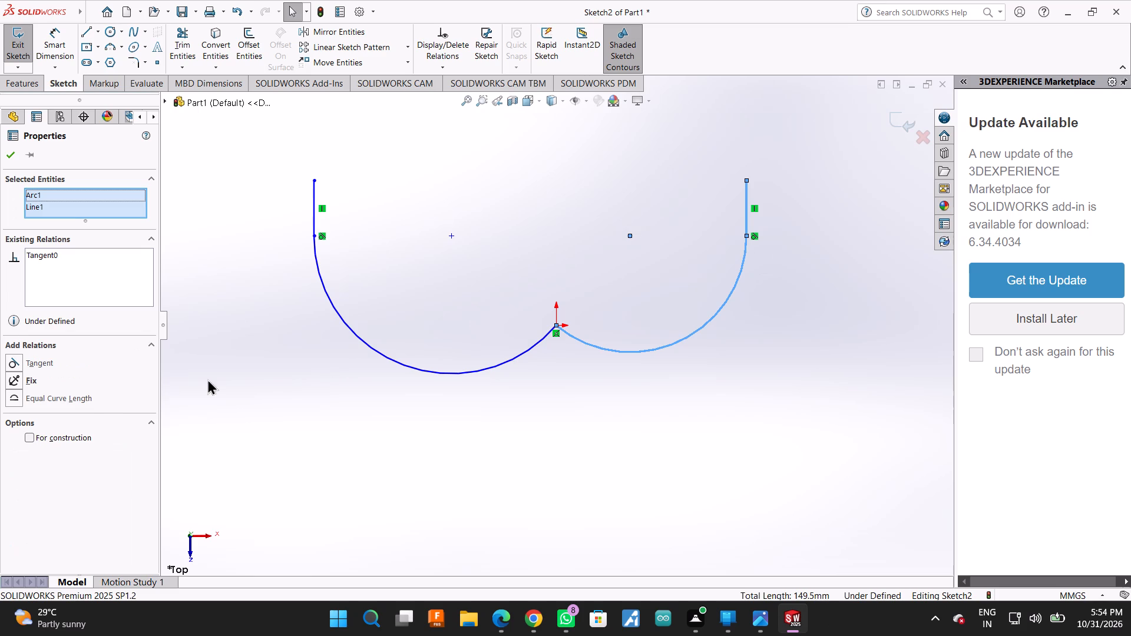
pyautogui.click(8, 150)
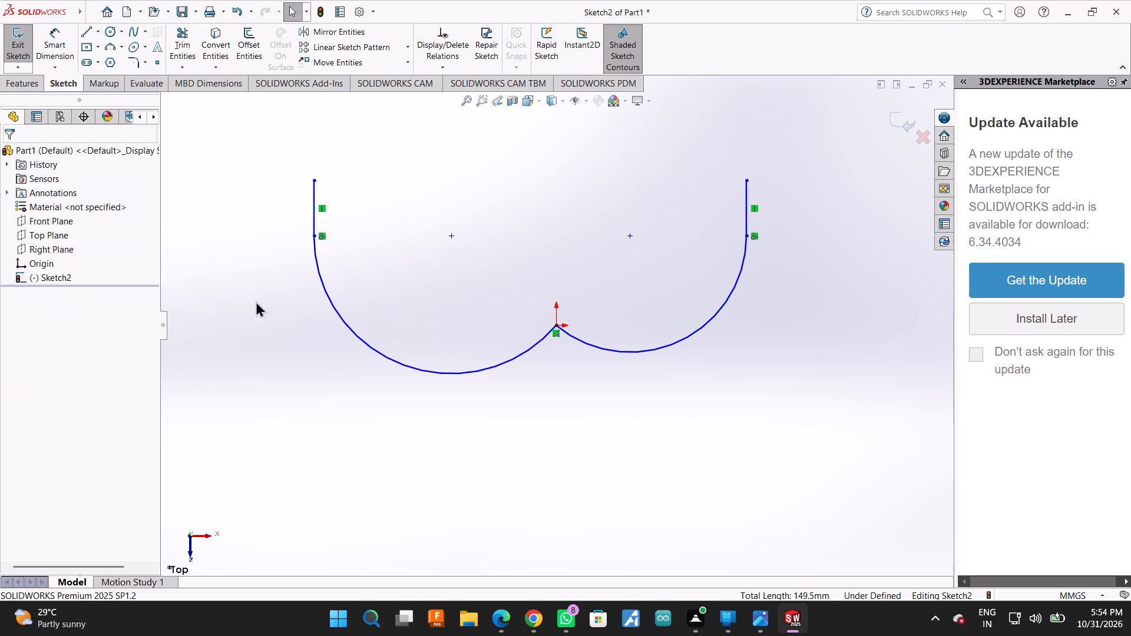
# Dimension the right-hand vertical line's length to 20 mm.
pyautogui.click(51, 35)
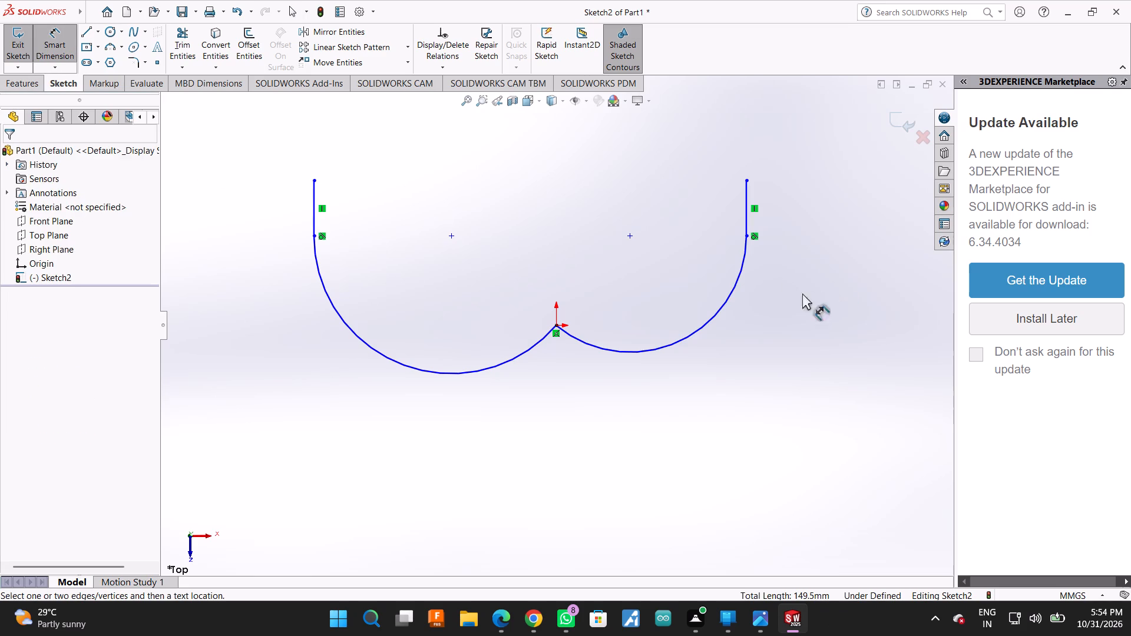
pyautogui.click(748, 205)
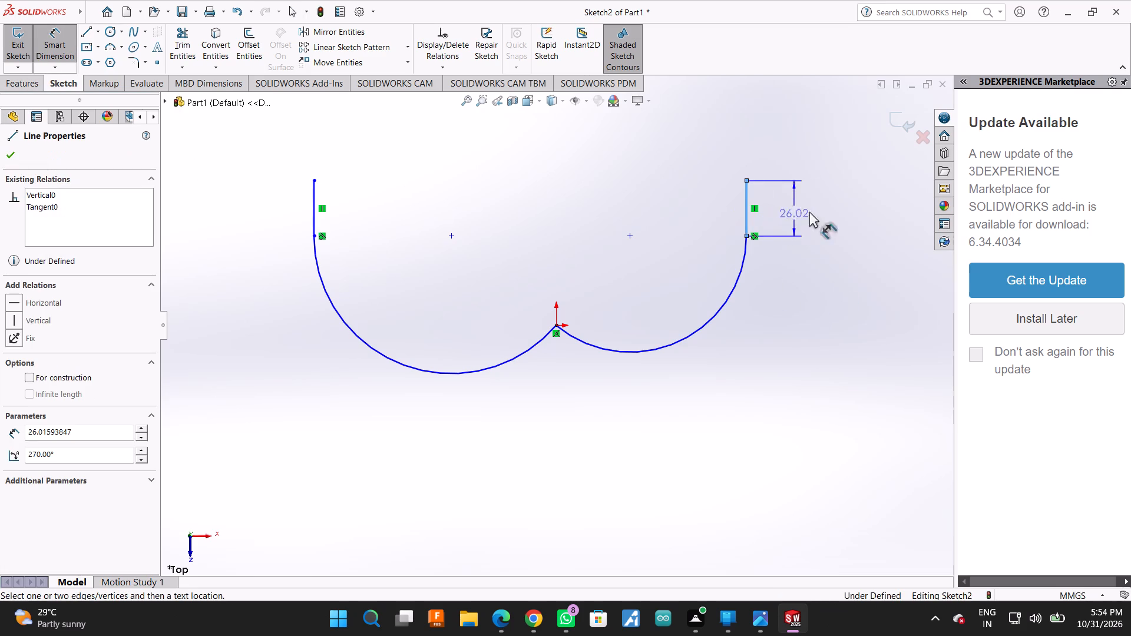
pyautogui.click(836, 206)
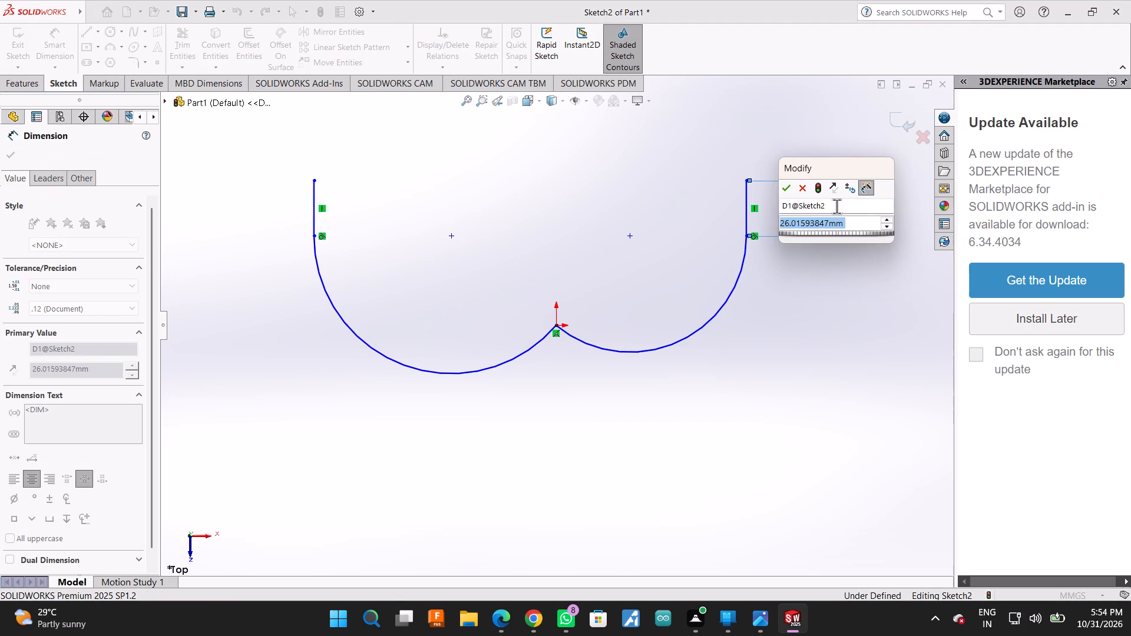
pyautogui.write('20')
pyautogui.press('Return')
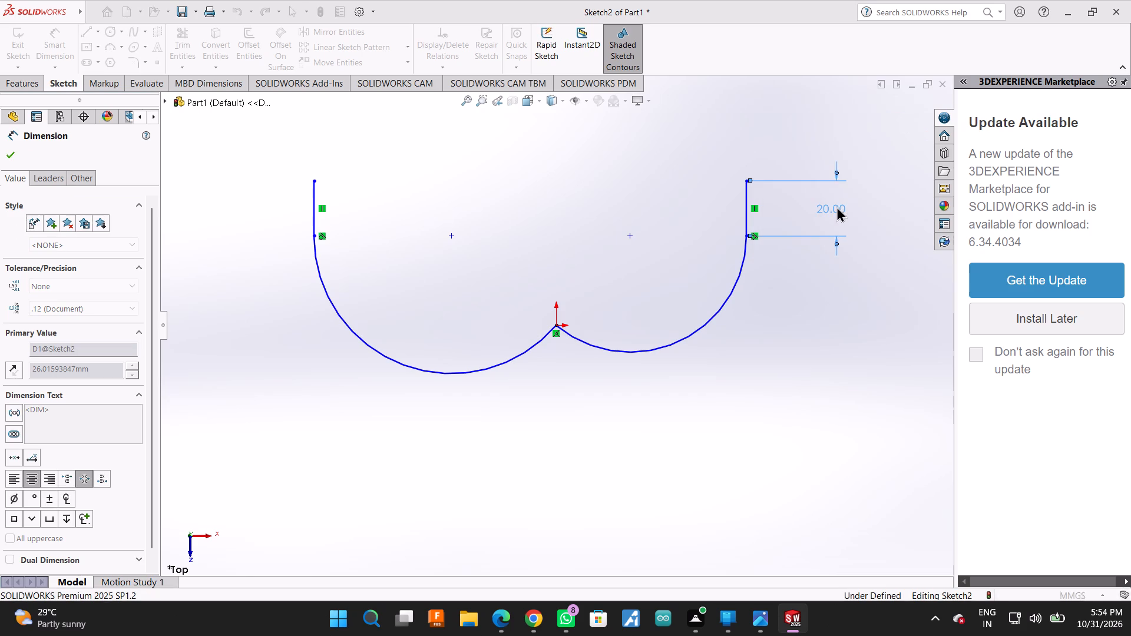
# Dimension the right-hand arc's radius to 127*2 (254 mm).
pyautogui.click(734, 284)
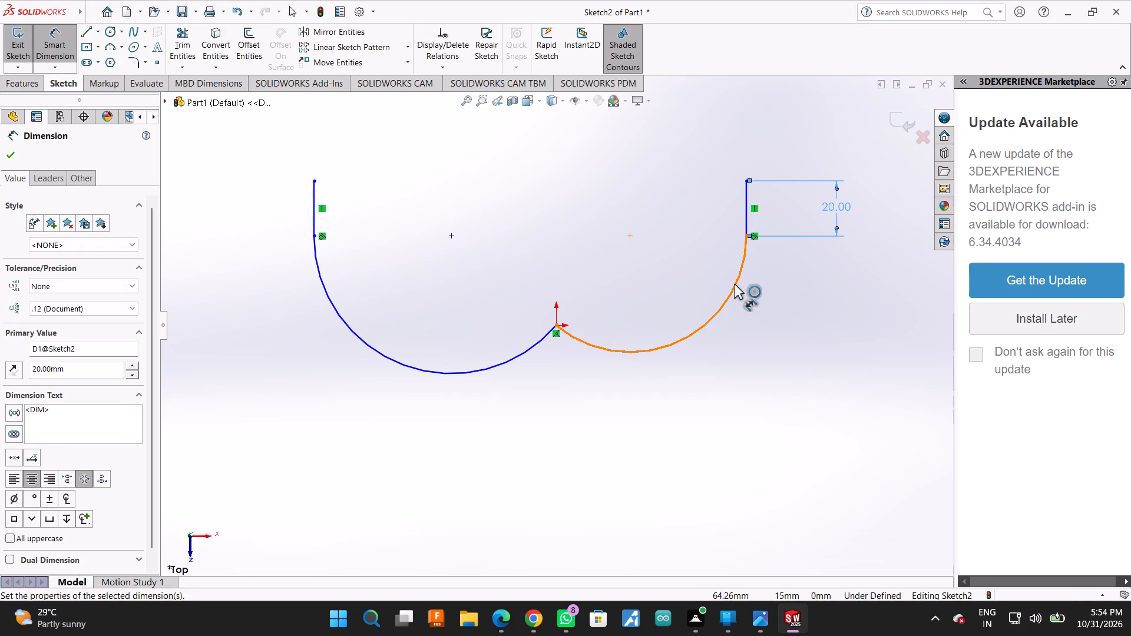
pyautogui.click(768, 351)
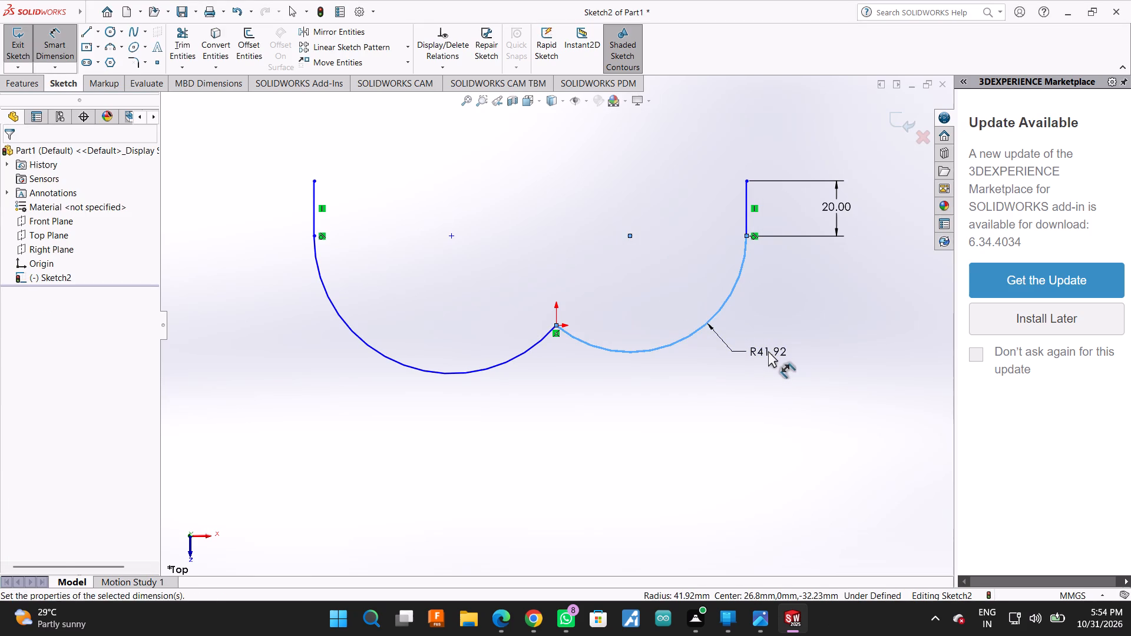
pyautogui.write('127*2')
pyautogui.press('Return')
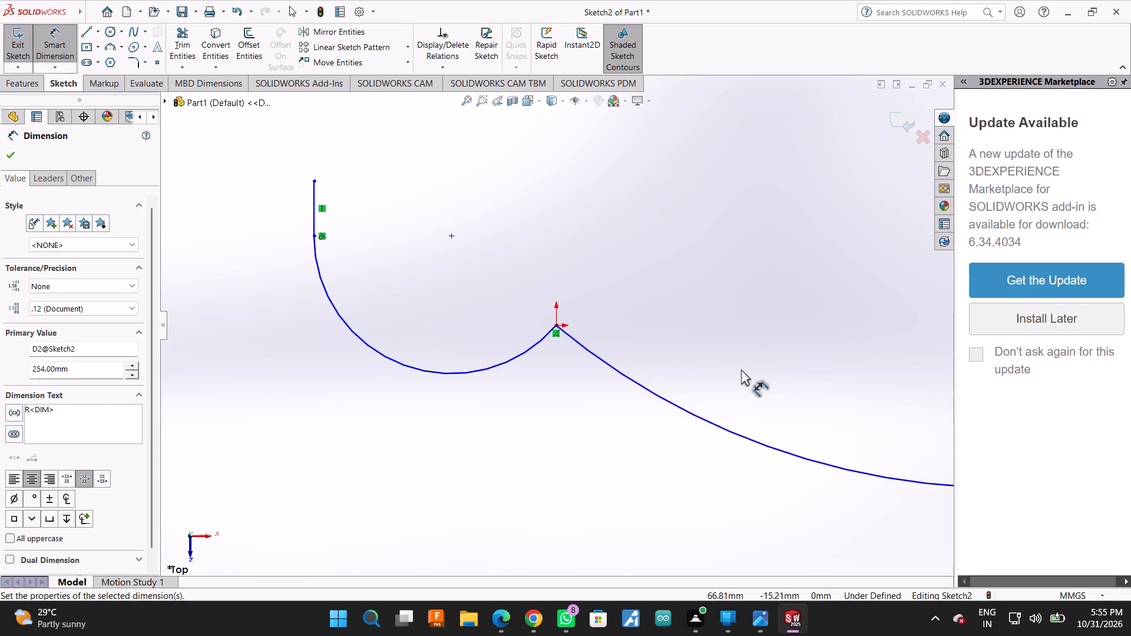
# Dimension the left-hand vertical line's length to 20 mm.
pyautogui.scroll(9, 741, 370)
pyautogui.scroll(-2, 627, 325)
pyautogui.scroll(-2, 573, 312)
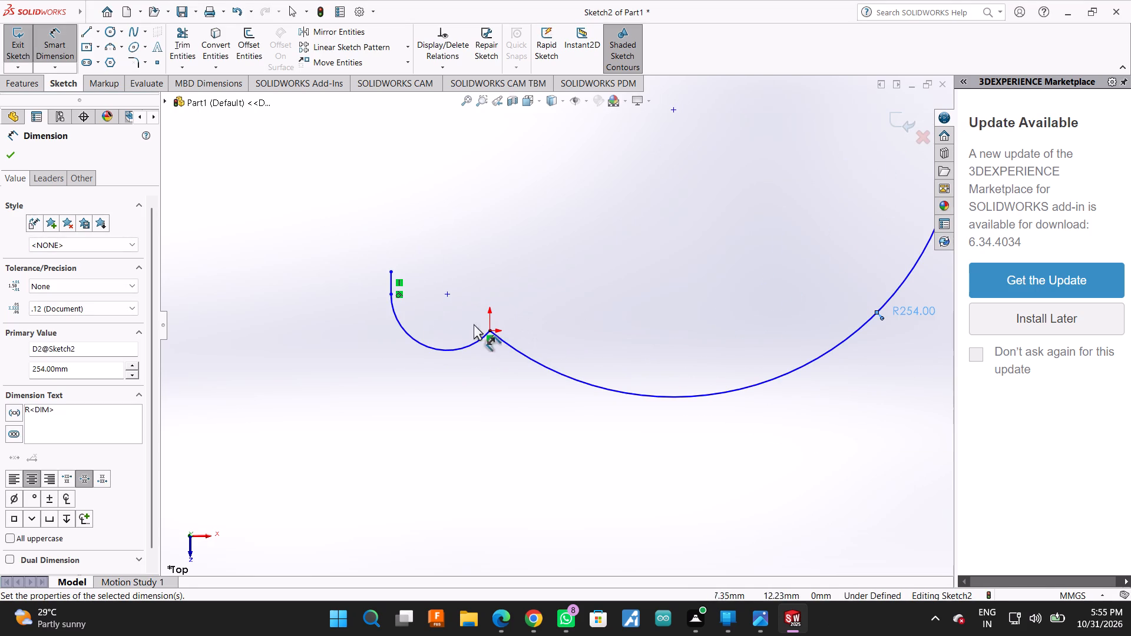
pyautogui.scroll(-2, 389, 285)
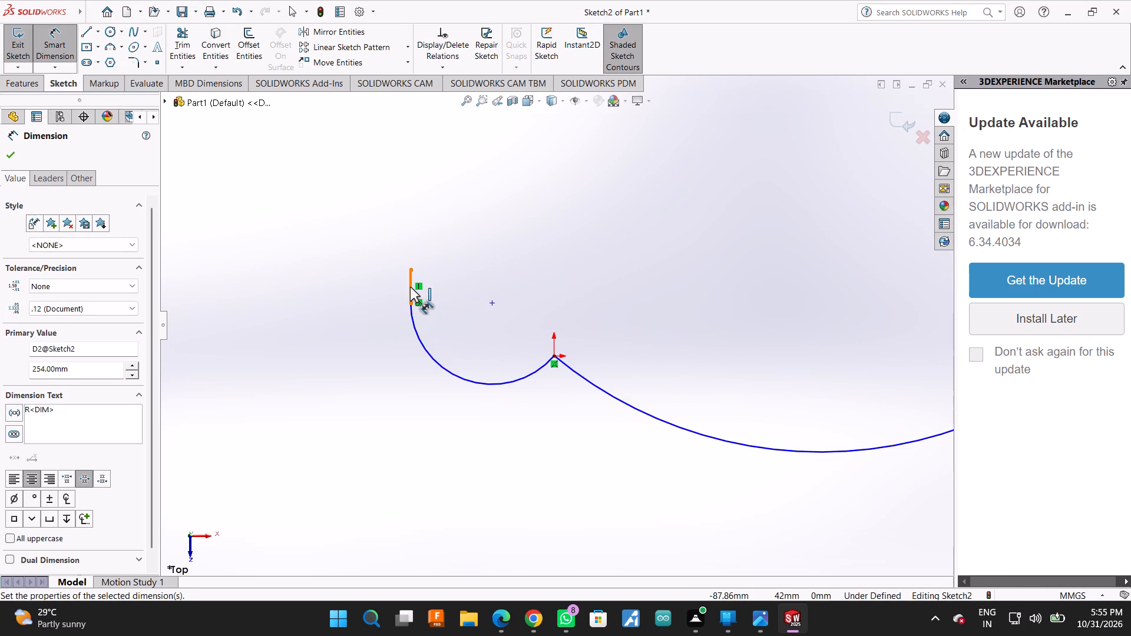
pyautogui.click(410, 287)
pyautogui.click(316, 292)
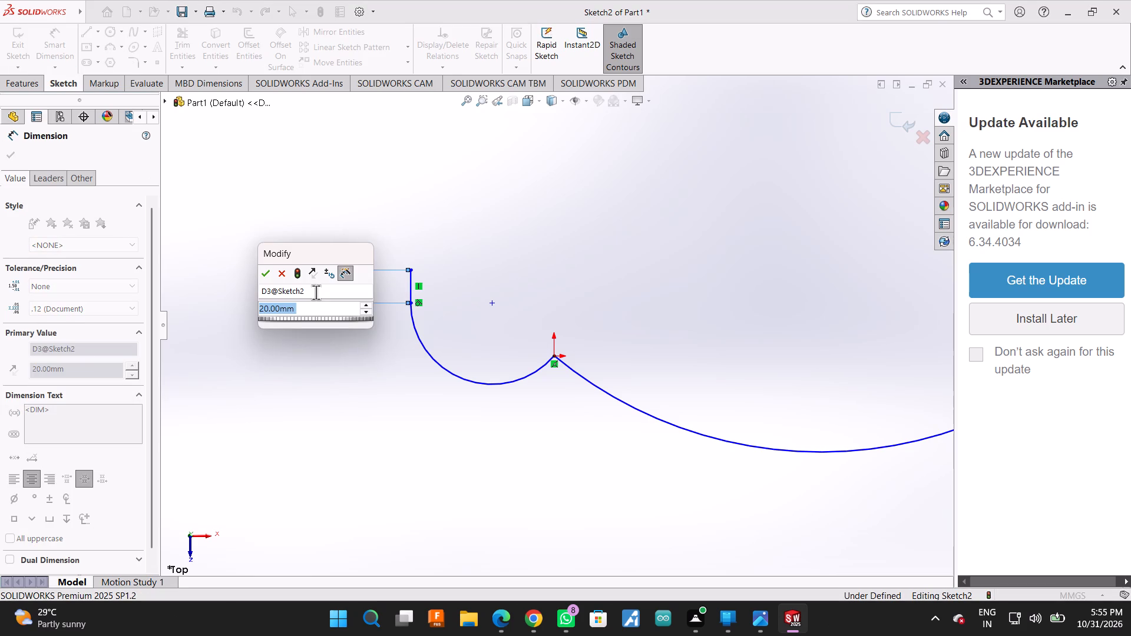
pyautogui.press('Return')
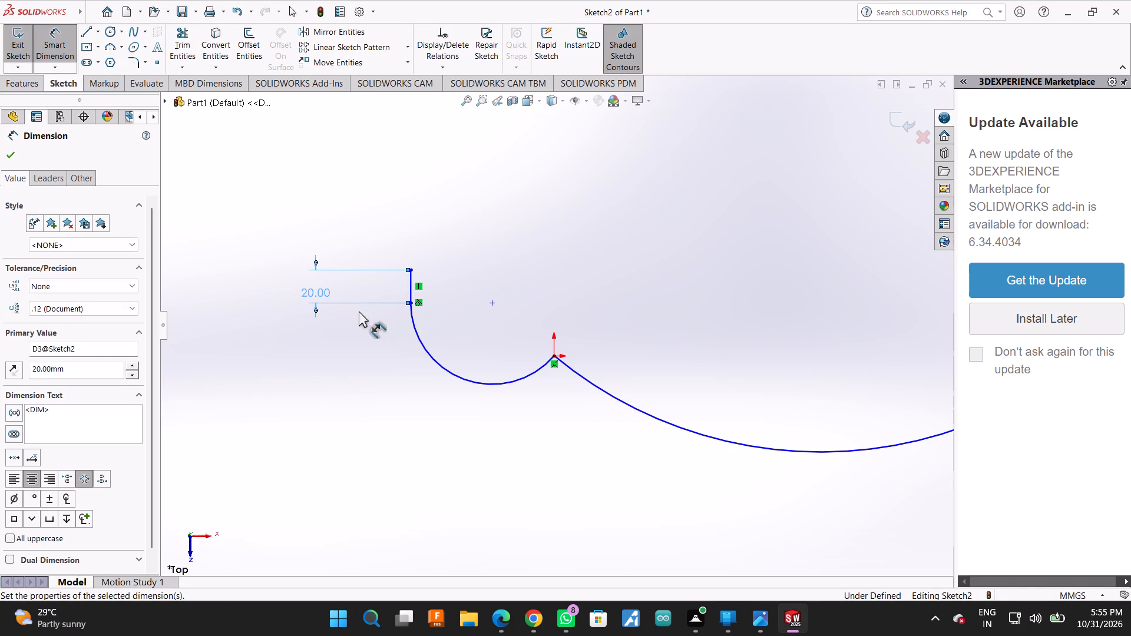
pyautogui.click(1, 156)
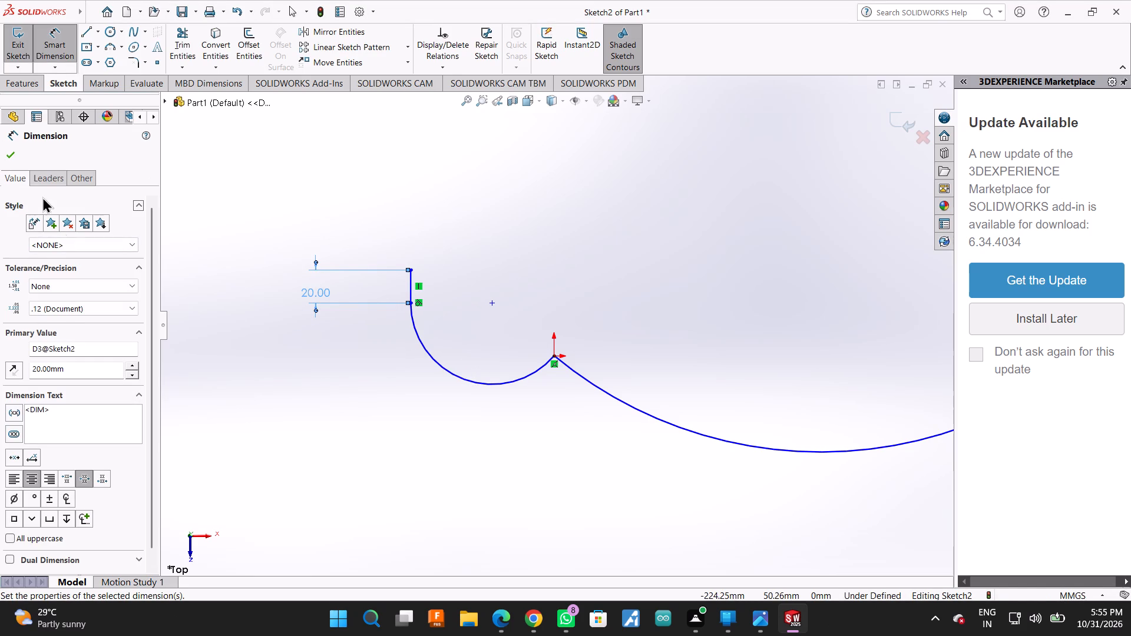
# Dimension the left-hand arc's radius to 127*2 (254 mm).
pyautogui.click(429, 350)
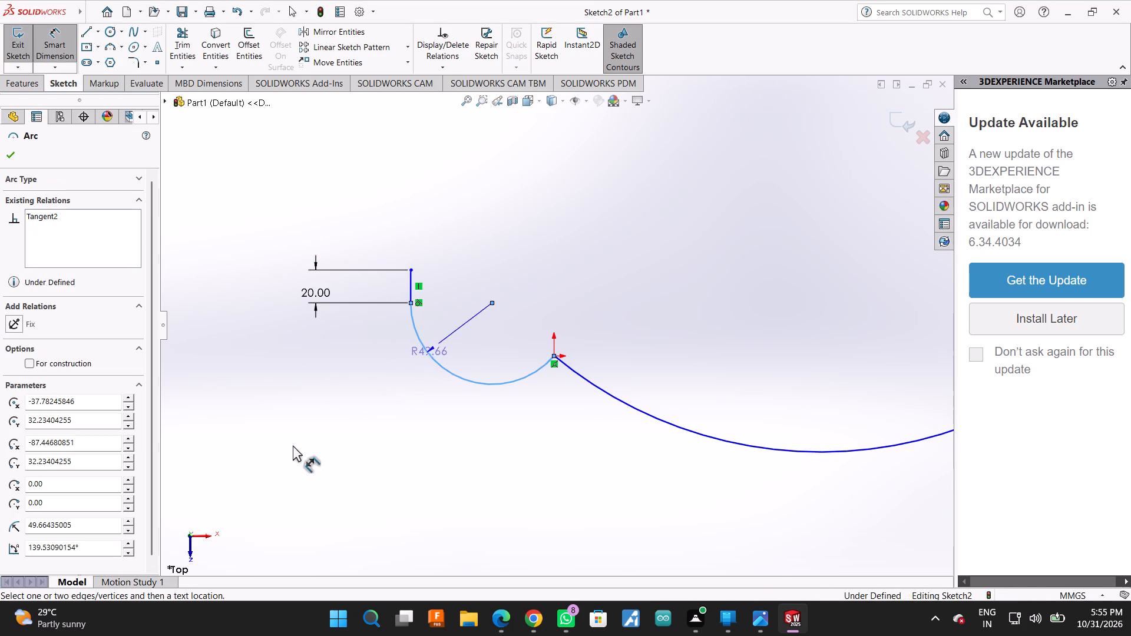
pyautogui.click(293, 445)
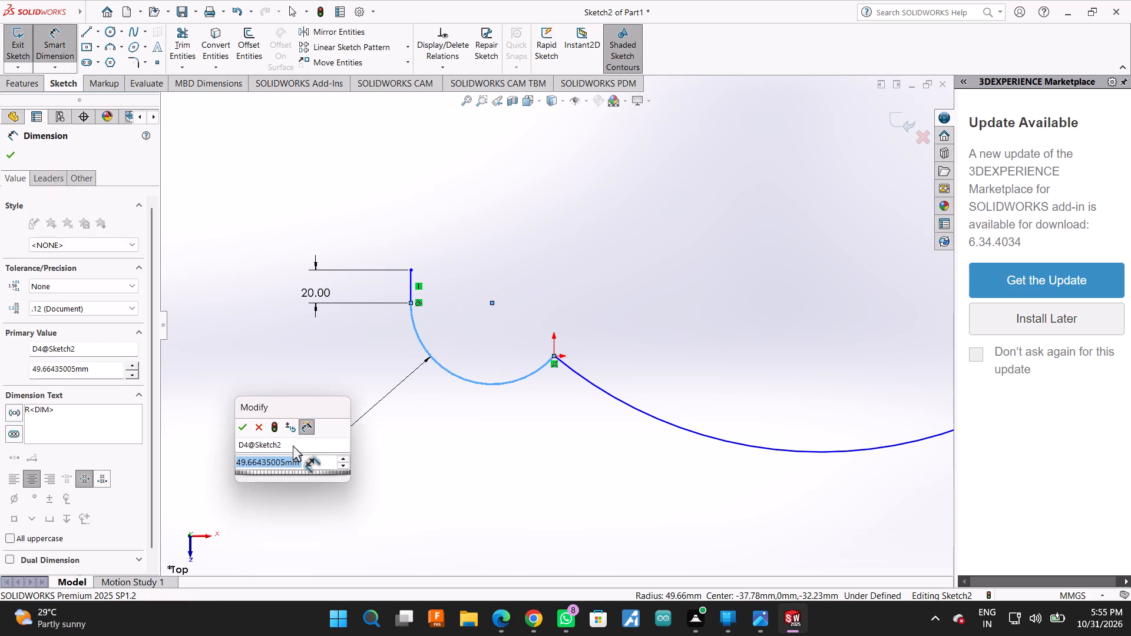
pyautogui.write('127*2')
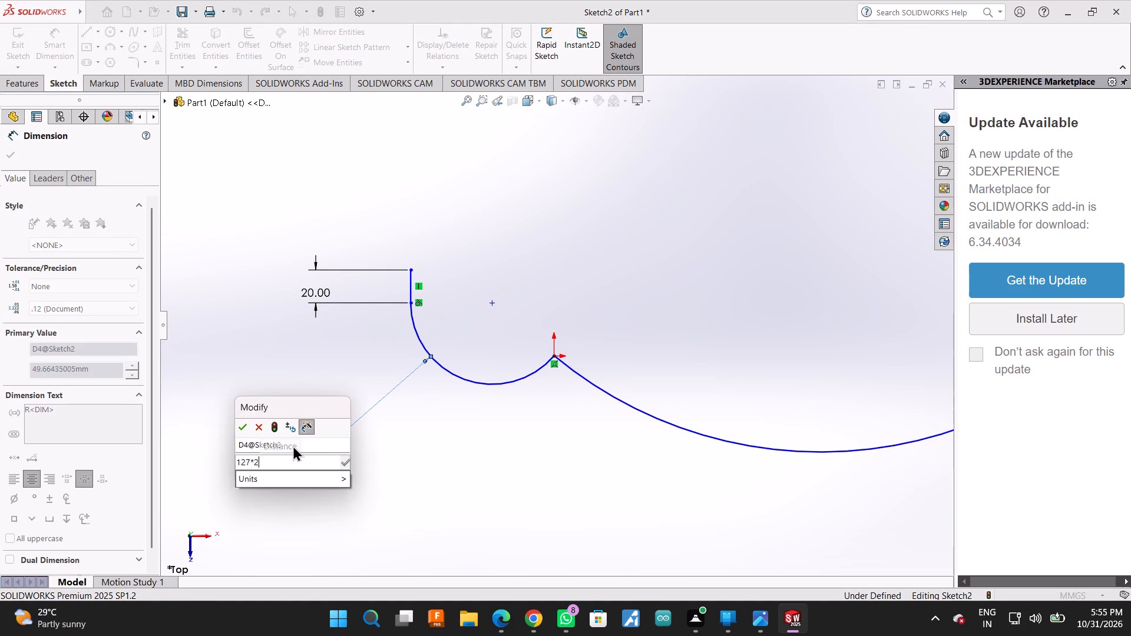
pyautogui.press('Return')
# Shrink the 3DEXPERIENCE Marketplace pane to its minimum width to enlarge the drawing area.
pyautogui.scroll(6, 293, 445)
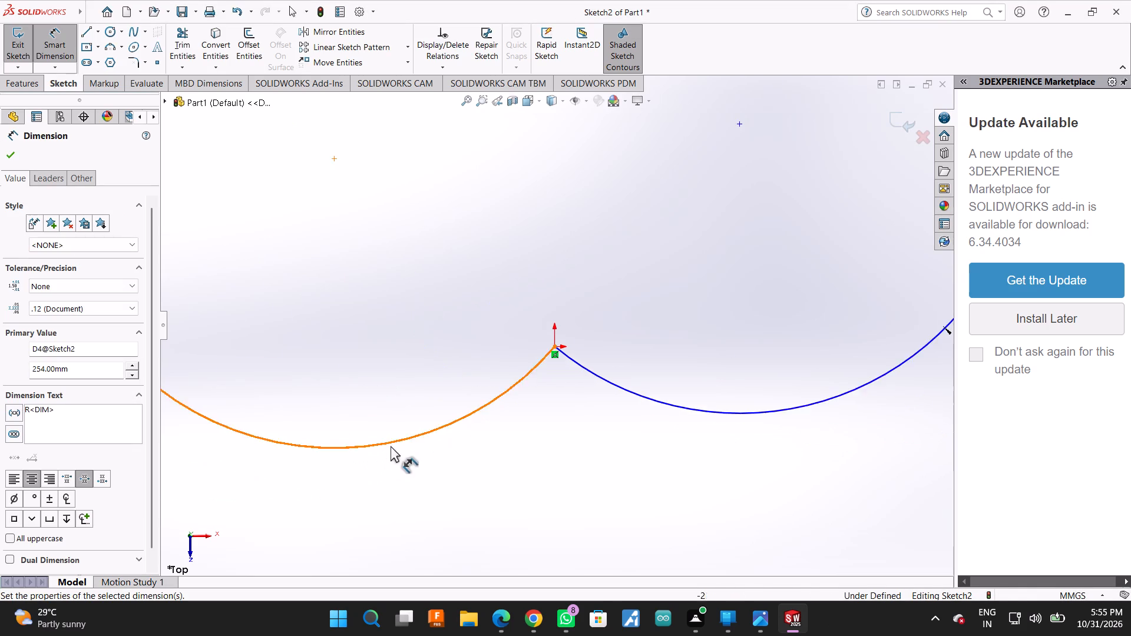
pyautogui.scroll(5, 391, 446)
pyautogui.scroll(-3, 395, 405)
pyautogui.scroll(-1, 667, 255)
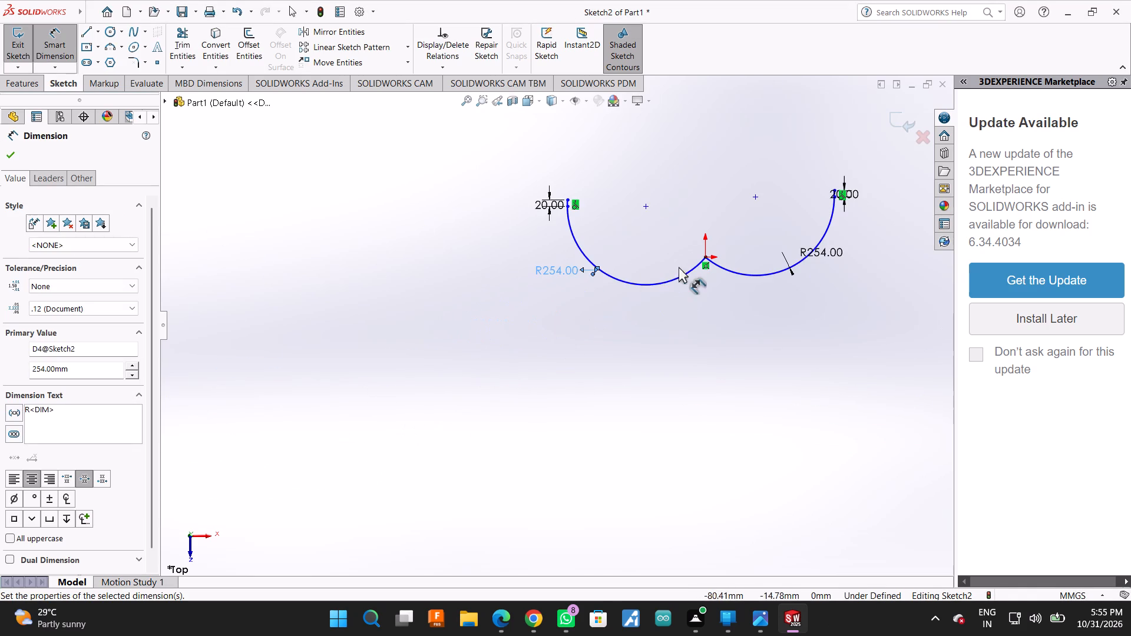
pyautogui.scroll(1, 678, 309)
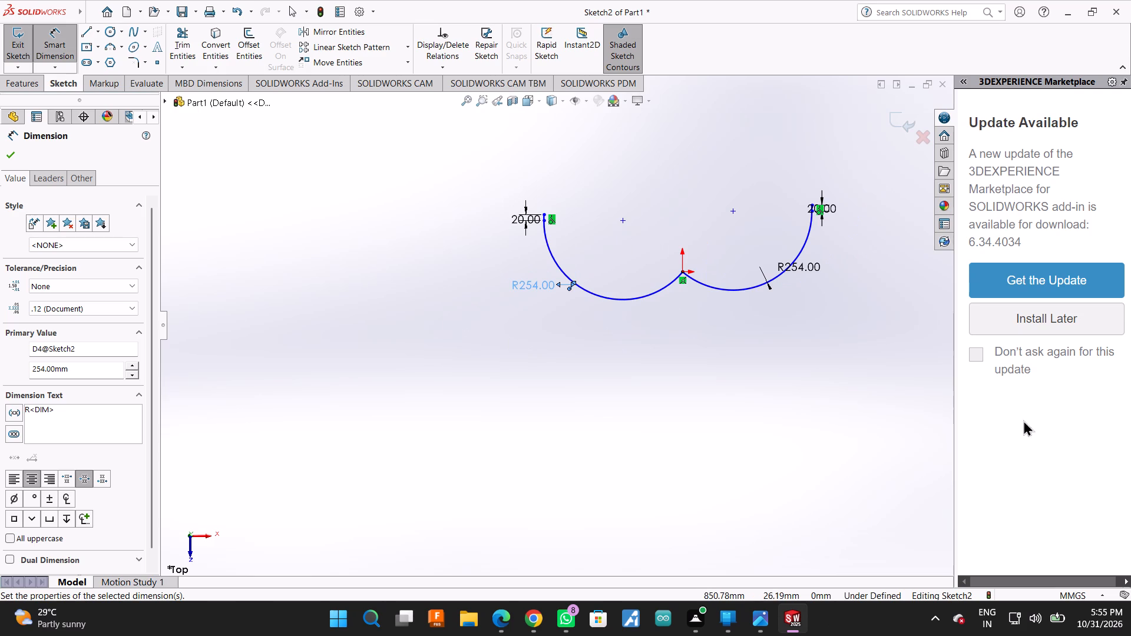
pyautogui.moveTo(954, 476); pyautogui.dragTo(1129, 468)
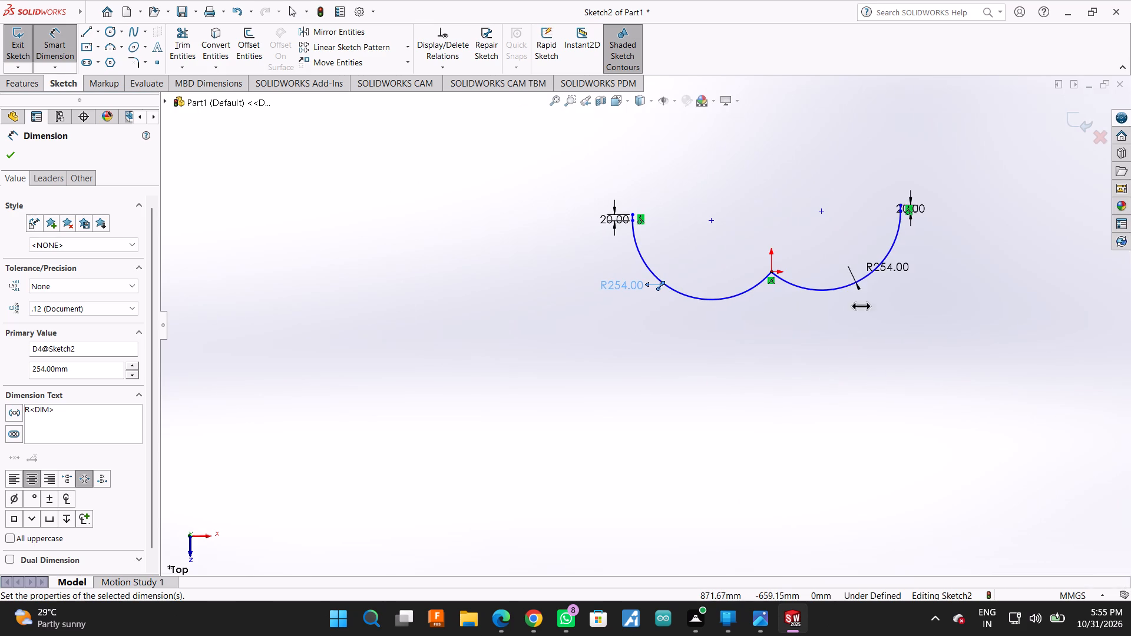
# Power-trim away both arcs and both 20 mm vertical lines to empty the sketch.
pyautogui.click(168, 35)
pyautogui.moveTo(1030, 228); pyautogui.dragTo(441, 311)
pyautogui.click(684, 316)
pyautogui.doubleClick(815, 223)
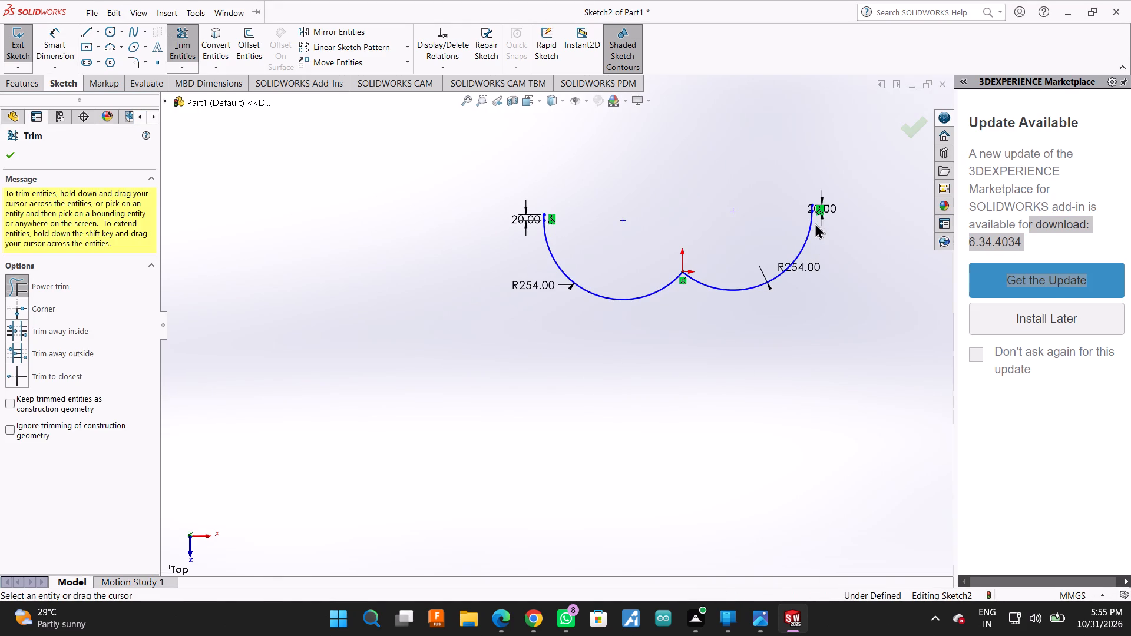
pyautogui.click(825, 209)
pyautogui.moveTo(832, 221); pyautogui.dragTo(97, 304)
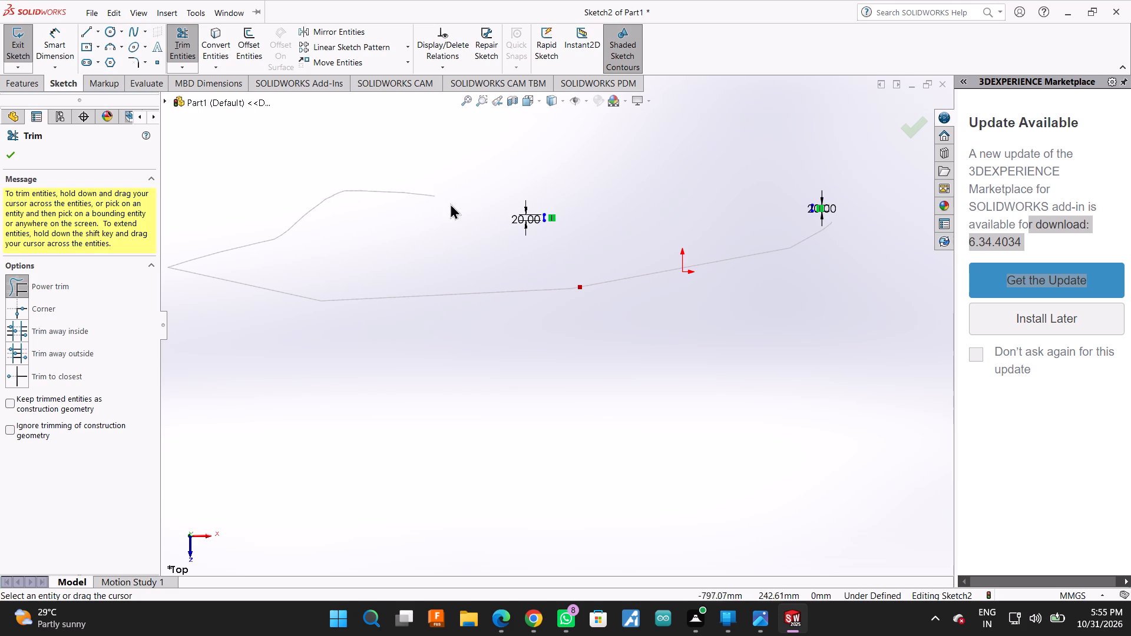
pyautogui.moveTo(471, 210); pyautogui.dragTo(782, 203)
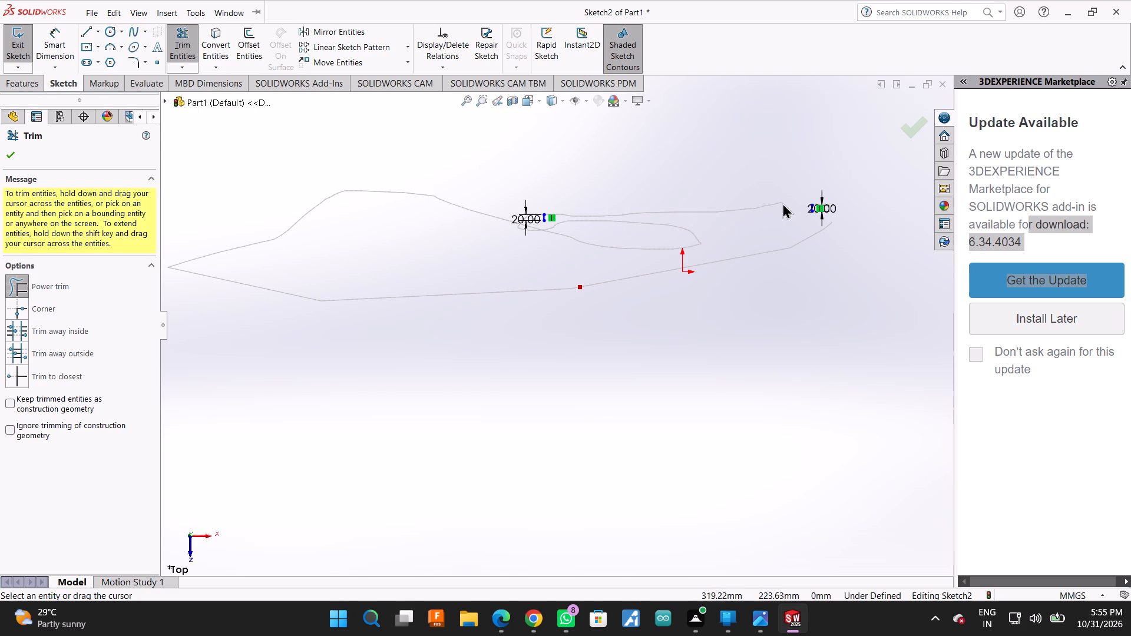
pyautogui.moveTo(782, 203); pyautogui.dragTo(829, 208)
pyautogui.scroll(-2, 748, 271)
pyautogui.scroll(-2, 362, 165)
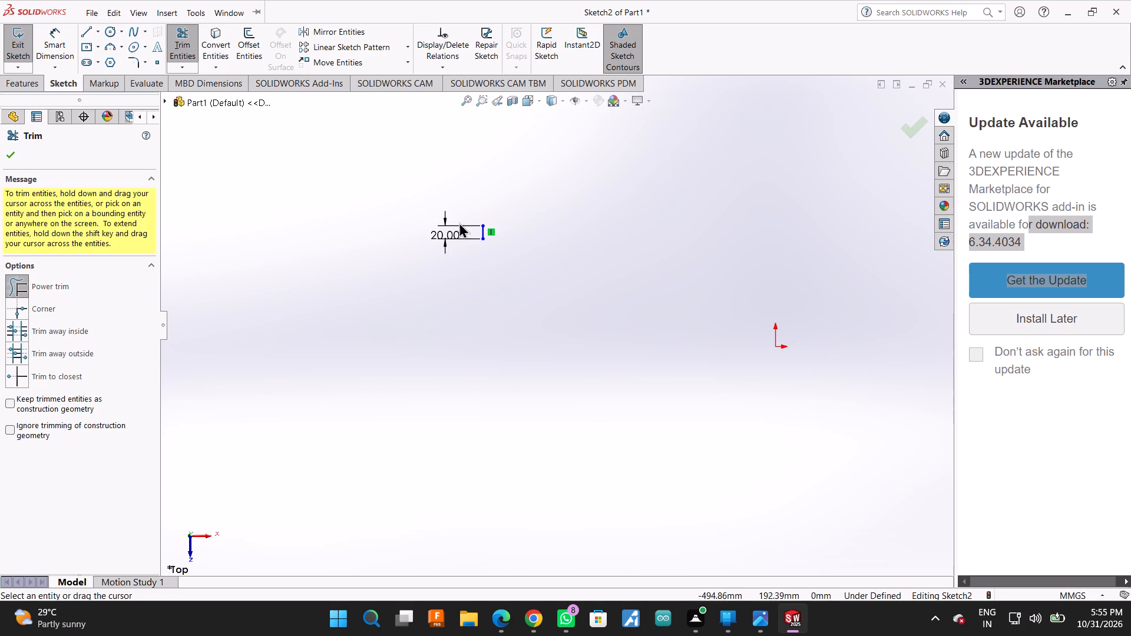
pyautogui.moveTo(508, 232); pyautogui.dragTo(376, 265)
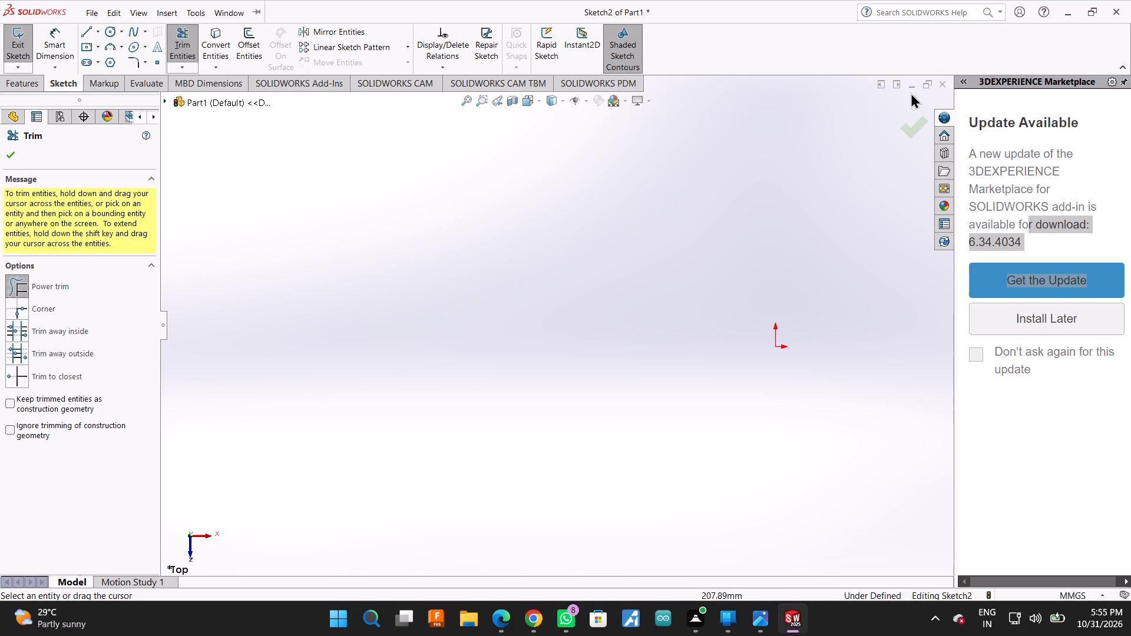
pyautogui.click(908, 124)
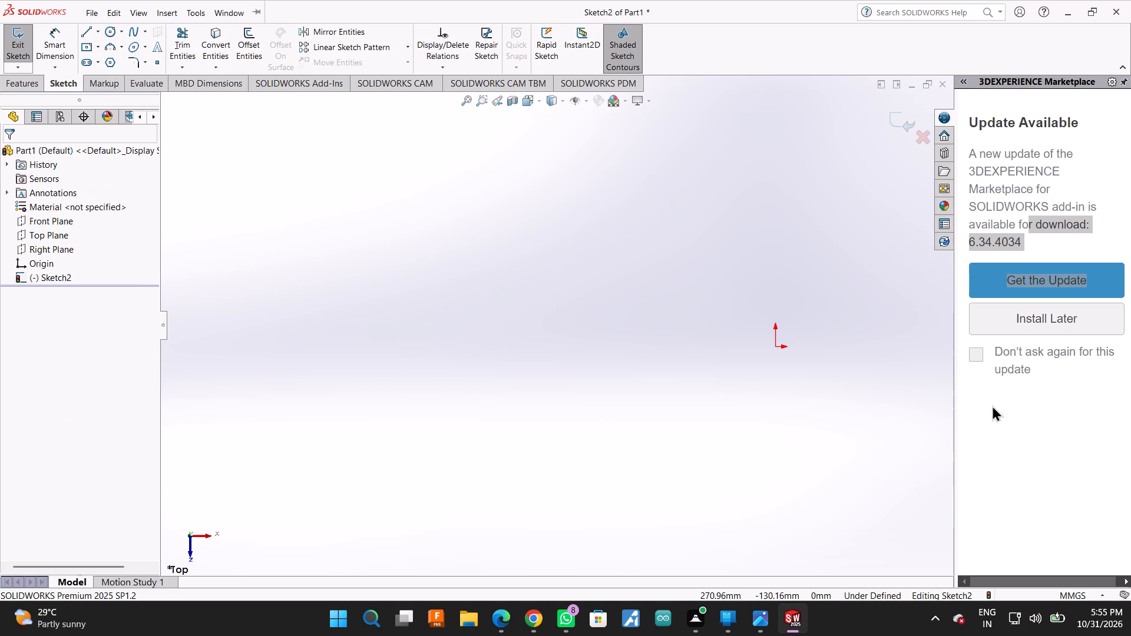
# Shrink the 3DEXPERIENCE Marketplace pane down to its icon strip to widen the drawing area.
pyautogui.click(1076, 227)
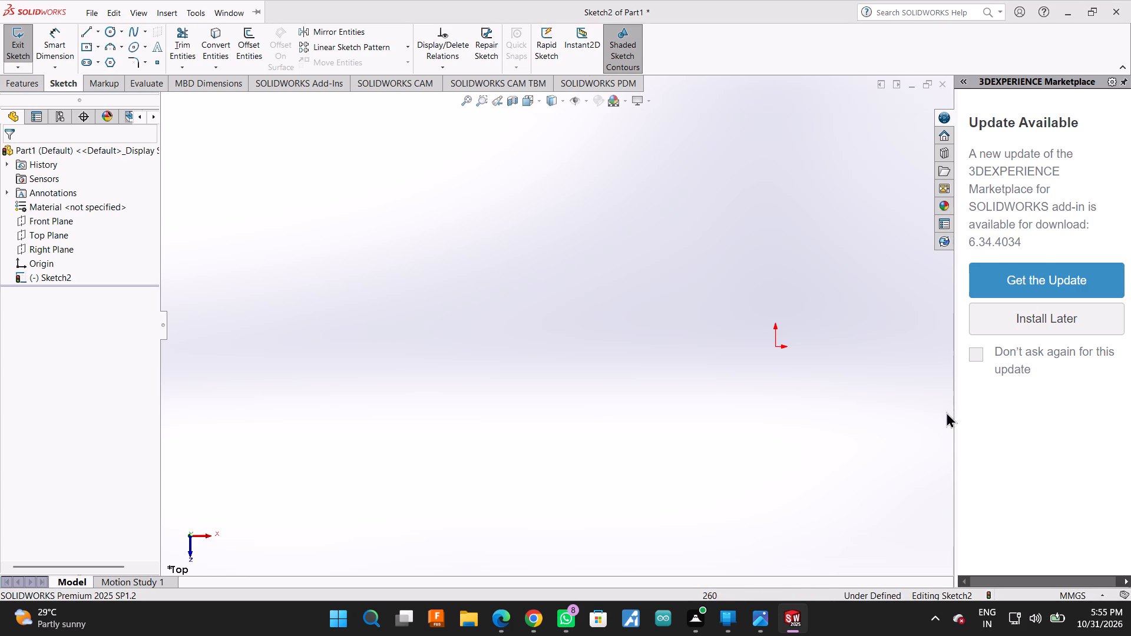
pyautogui.moveTo(954, 415); pyautogui.dragTo(1130, 376)
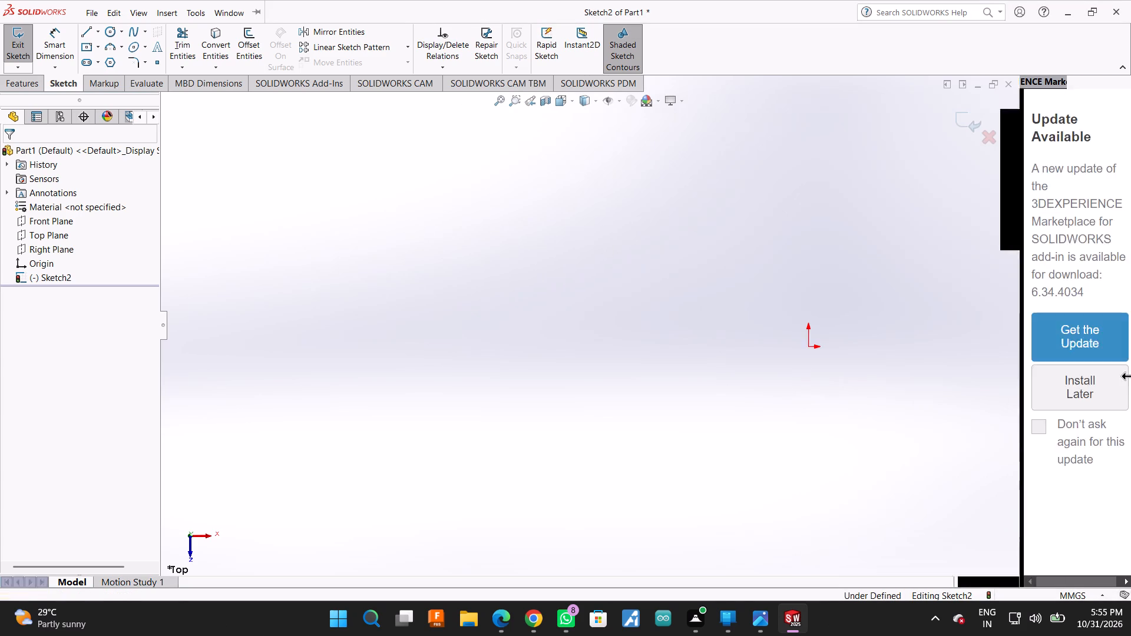
pyautogui.moveTo(1130, 376); pyautogui.dragTo(1128, 373)
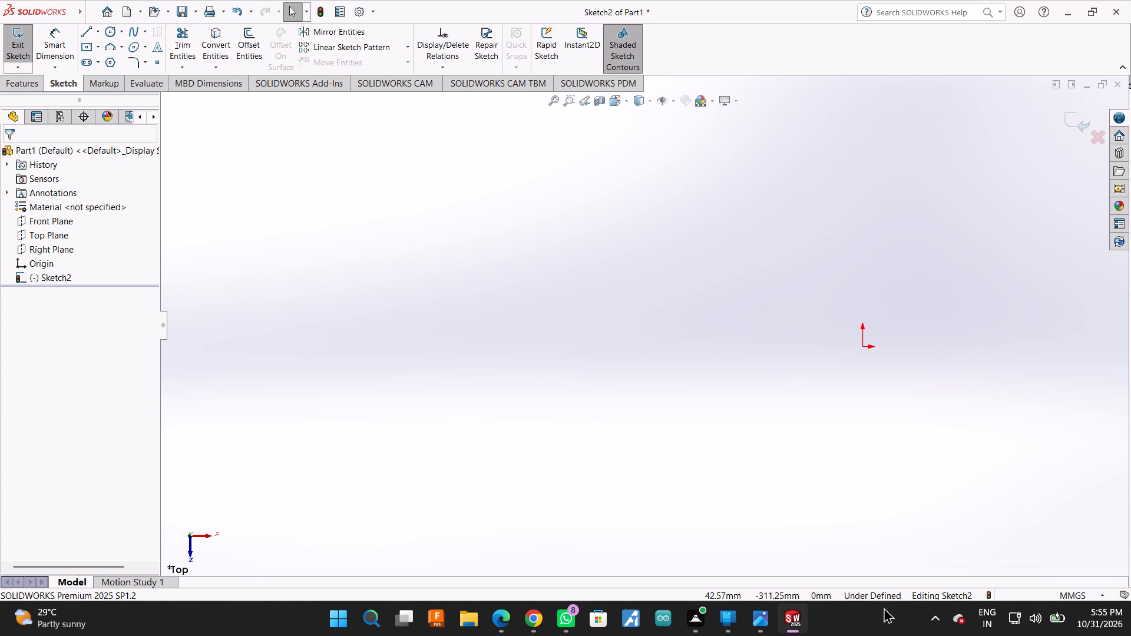
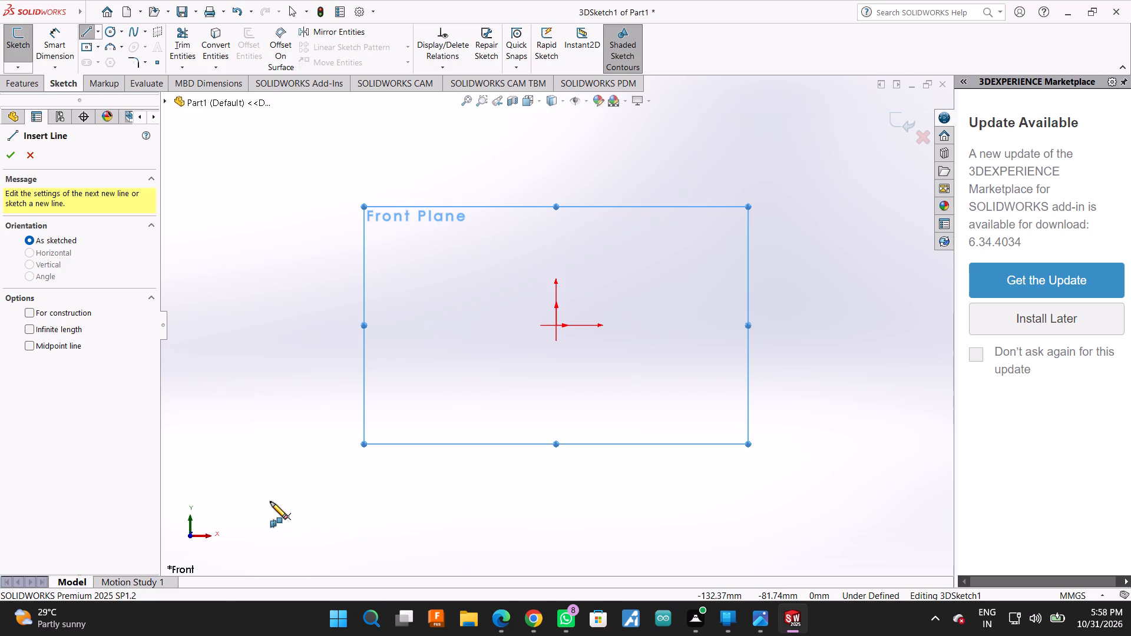
# Leave the Line tool and close the empty 3D sketch without drawing anything.
pyautogui.press('1')
pyautogui.press('Escape')
pyautogui.press('Escape')
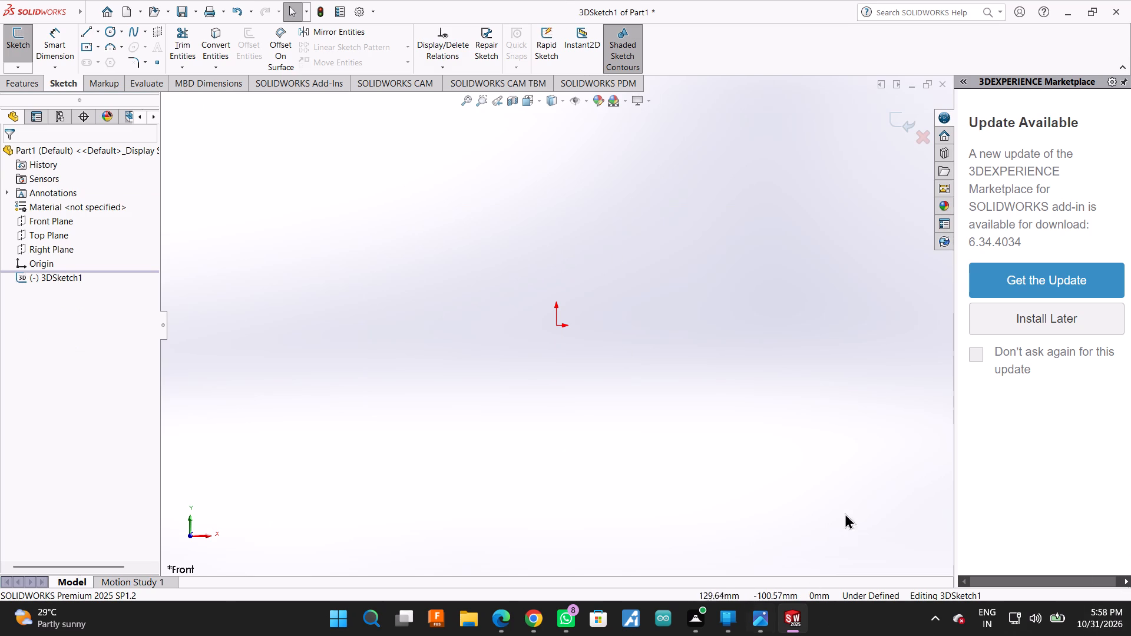
pyautogui.moveTo(954, 454); pyautogui.dragTo(1130, 446)
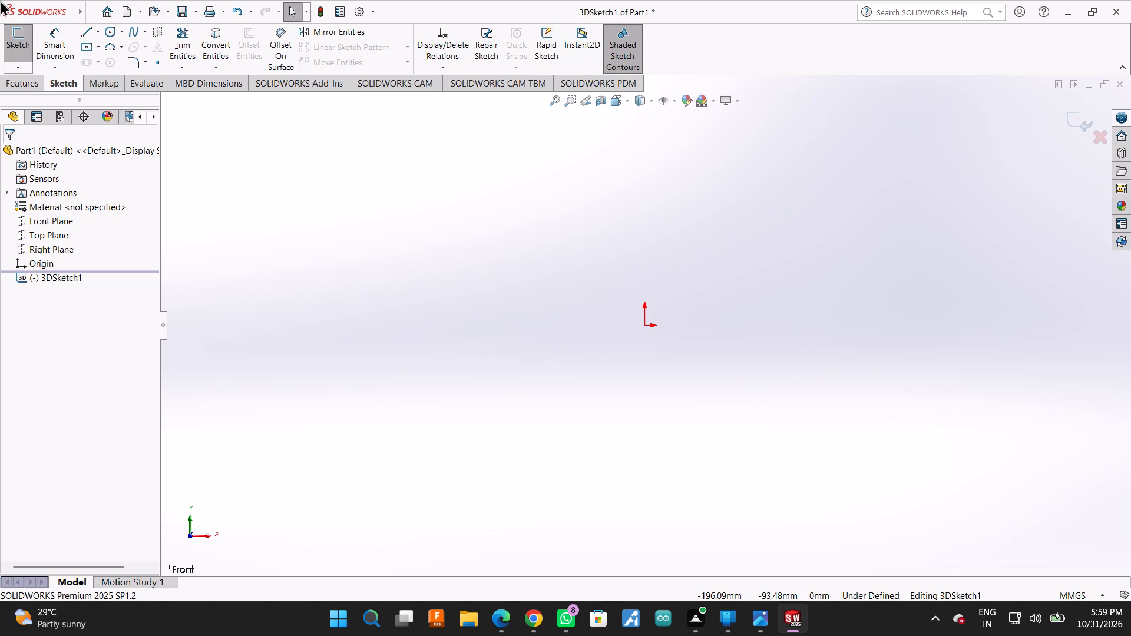
pyautogui.click(21, 67)
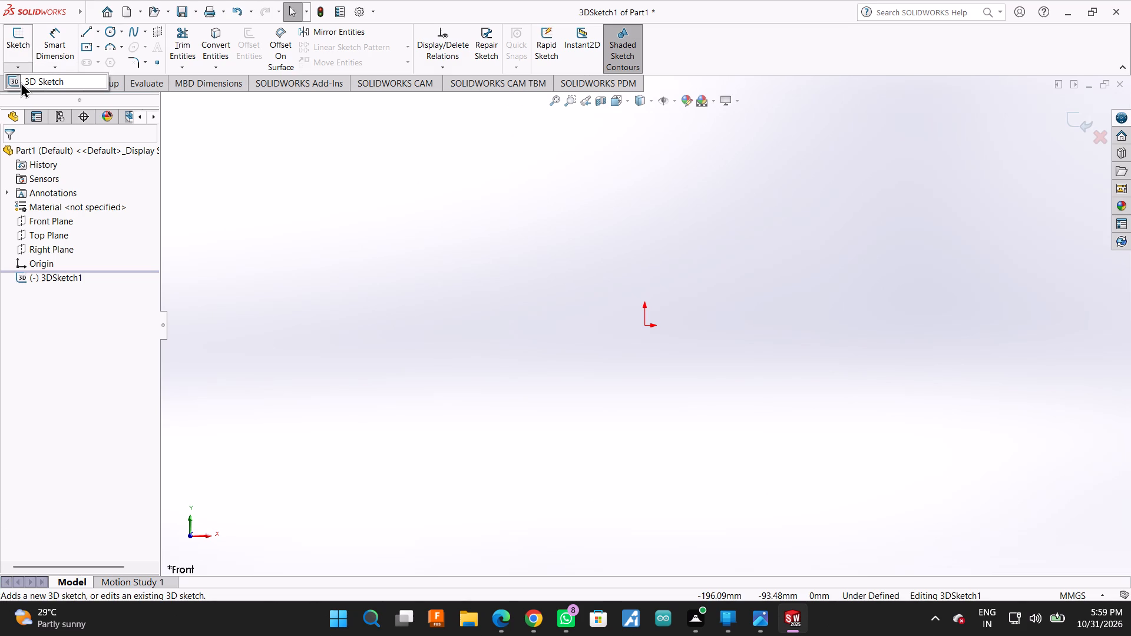
pyautogui.click(21, 82)
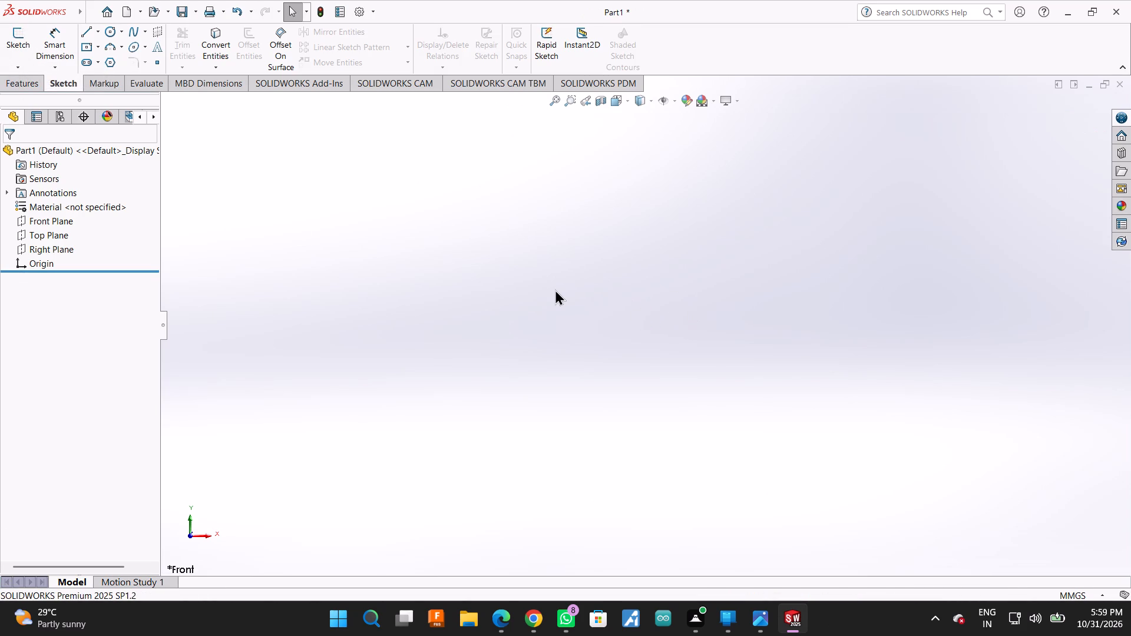
# Start a new 2D sketch on the Front Plane.
pyautogui.click(62, 217)
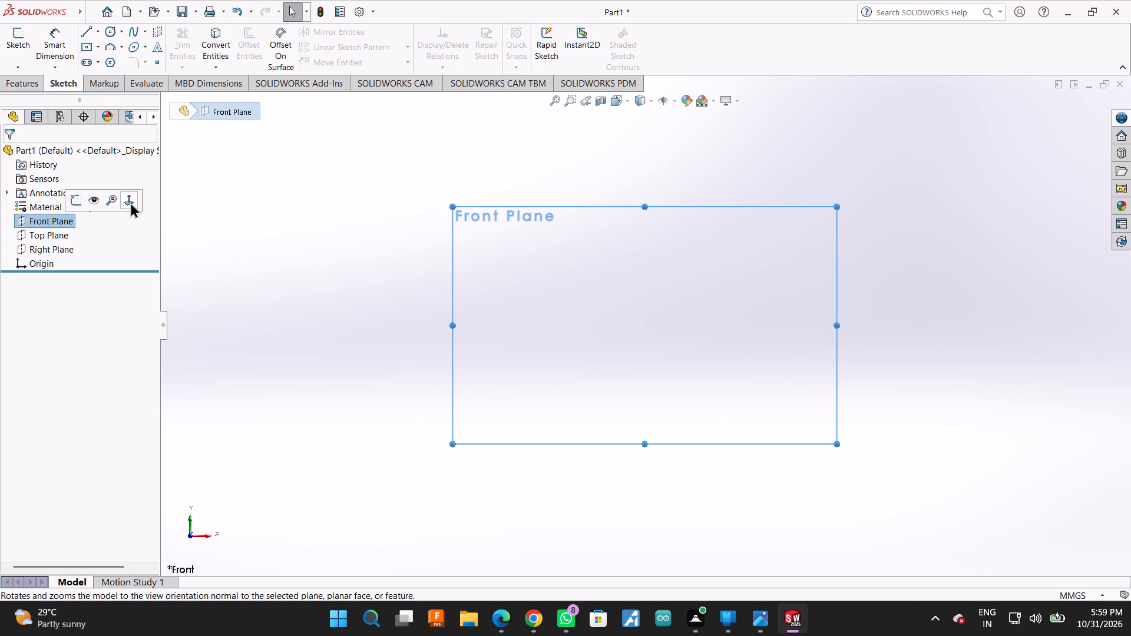
pyautogui.click(72, 203)
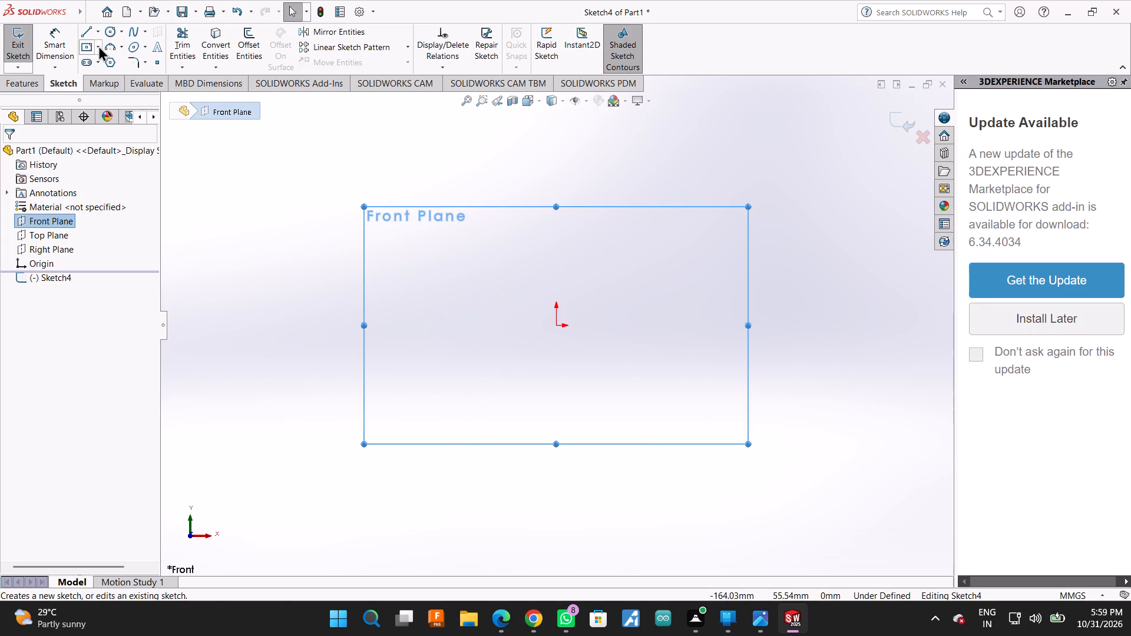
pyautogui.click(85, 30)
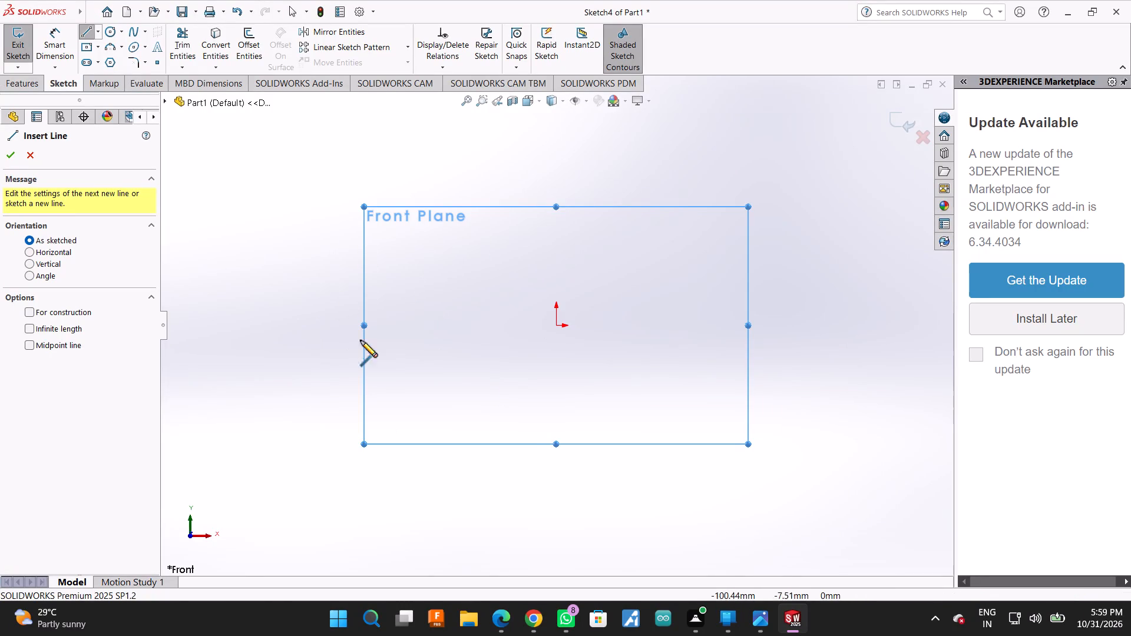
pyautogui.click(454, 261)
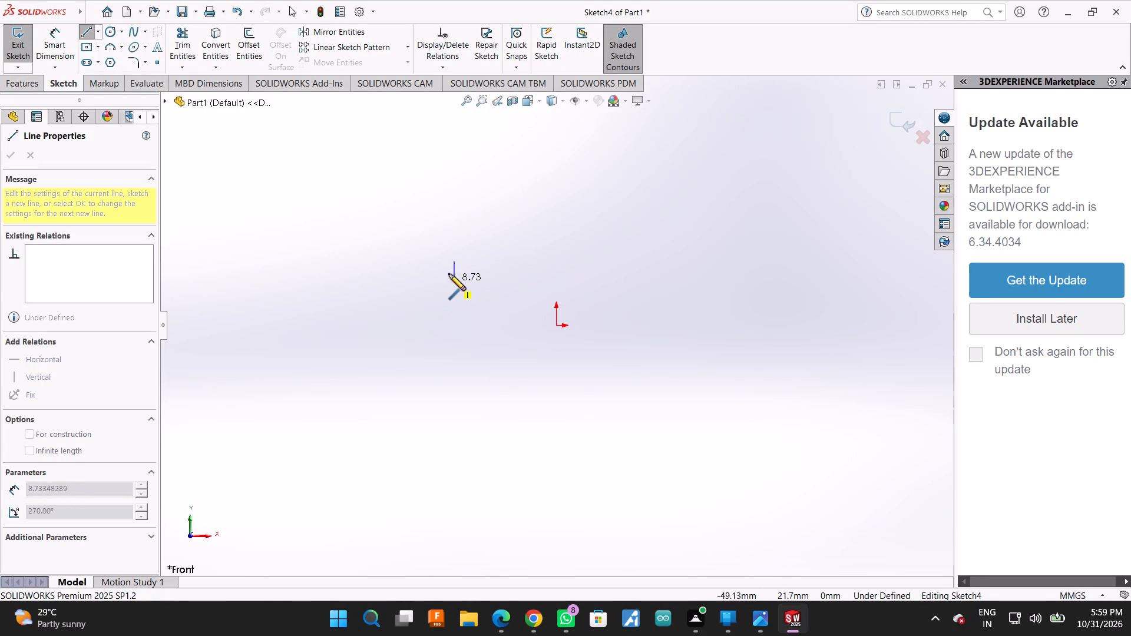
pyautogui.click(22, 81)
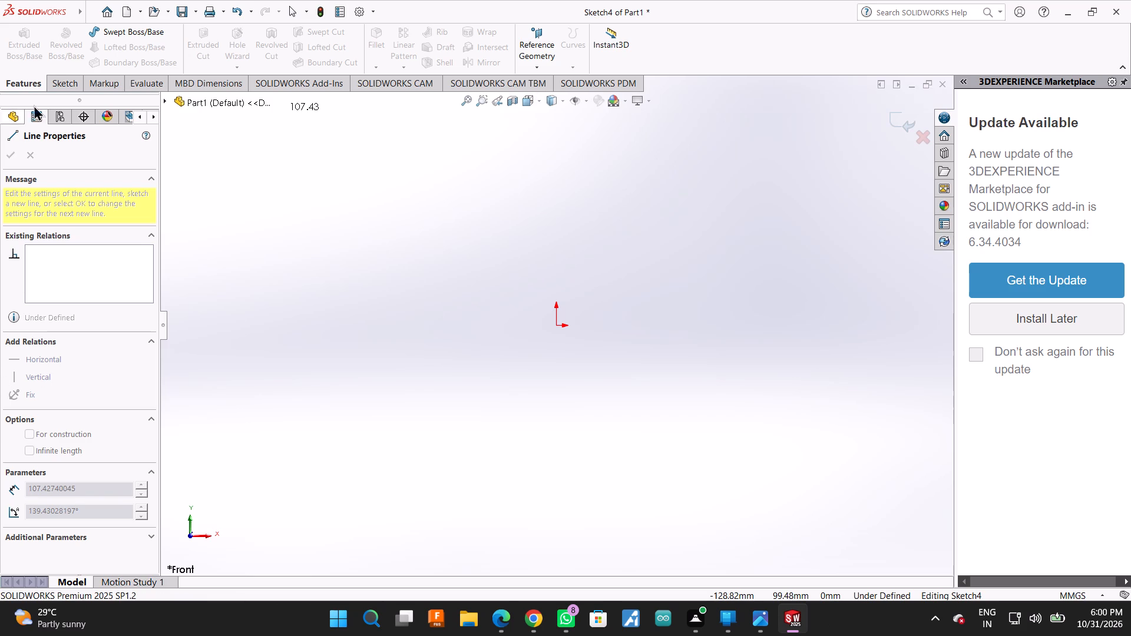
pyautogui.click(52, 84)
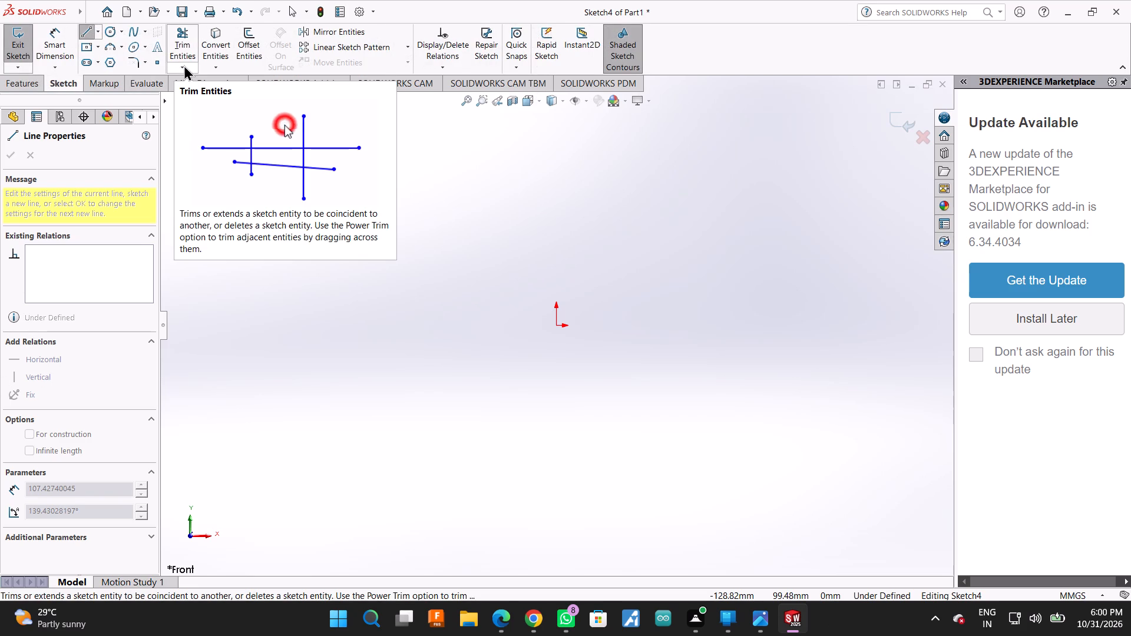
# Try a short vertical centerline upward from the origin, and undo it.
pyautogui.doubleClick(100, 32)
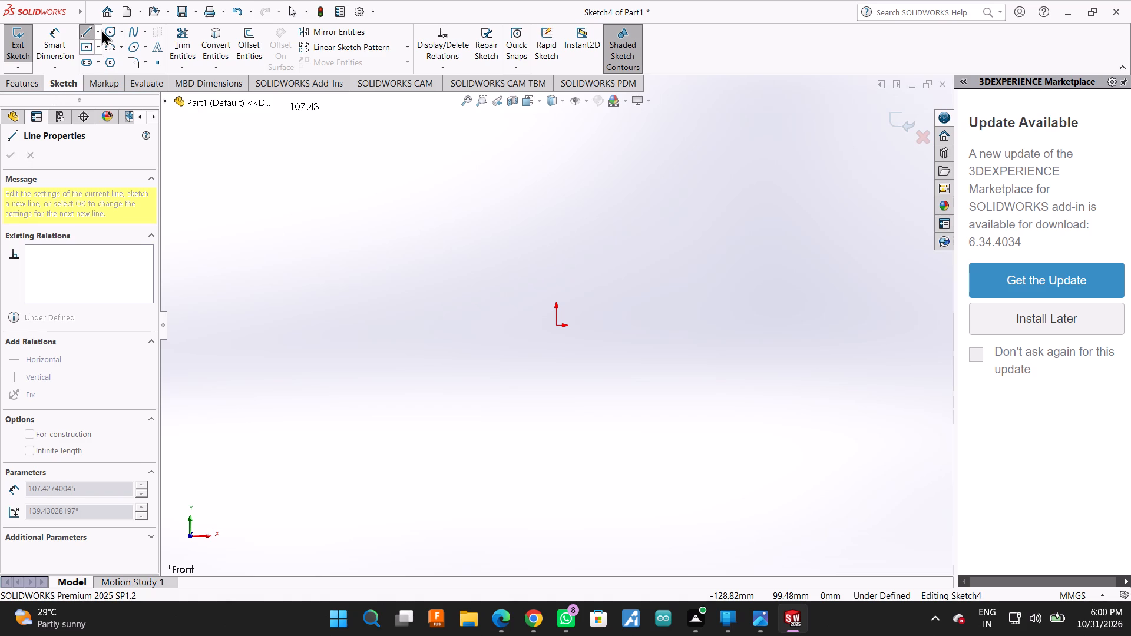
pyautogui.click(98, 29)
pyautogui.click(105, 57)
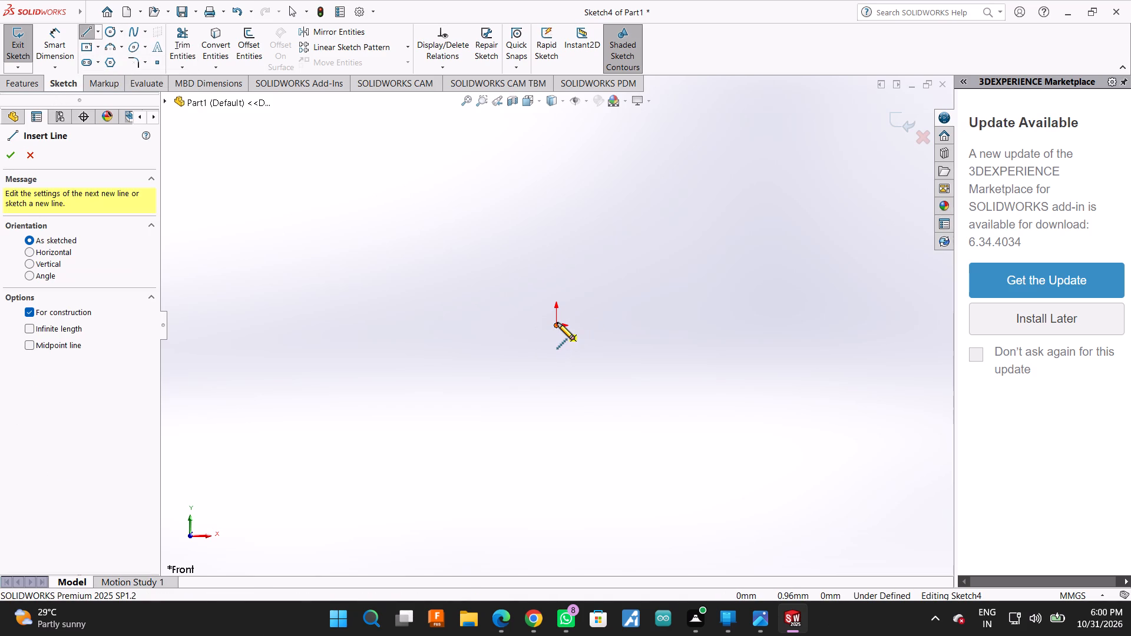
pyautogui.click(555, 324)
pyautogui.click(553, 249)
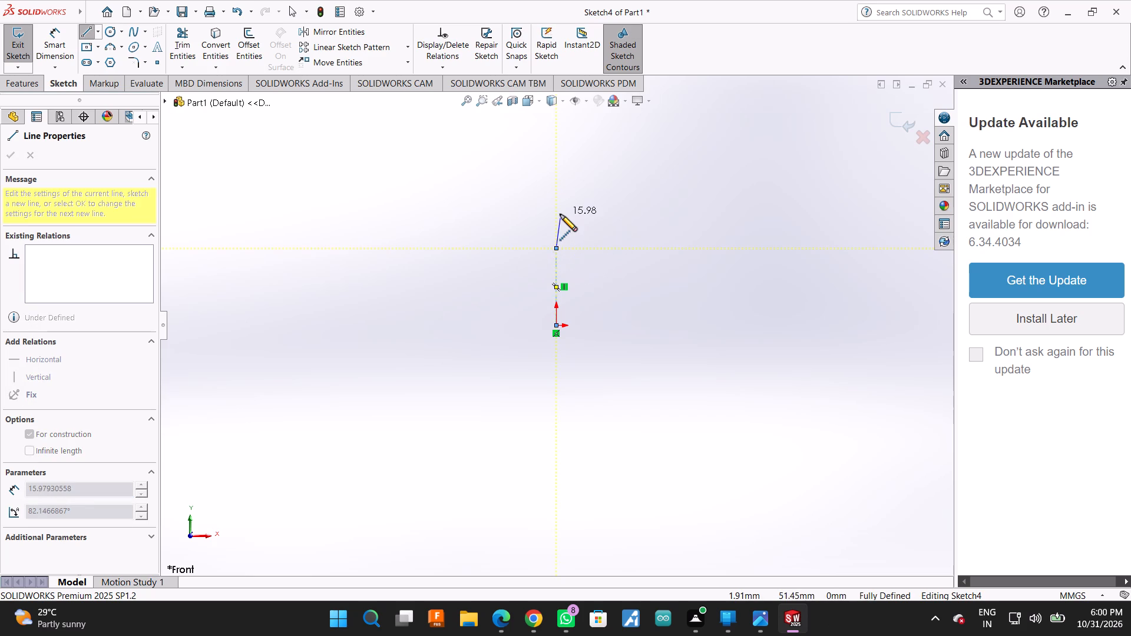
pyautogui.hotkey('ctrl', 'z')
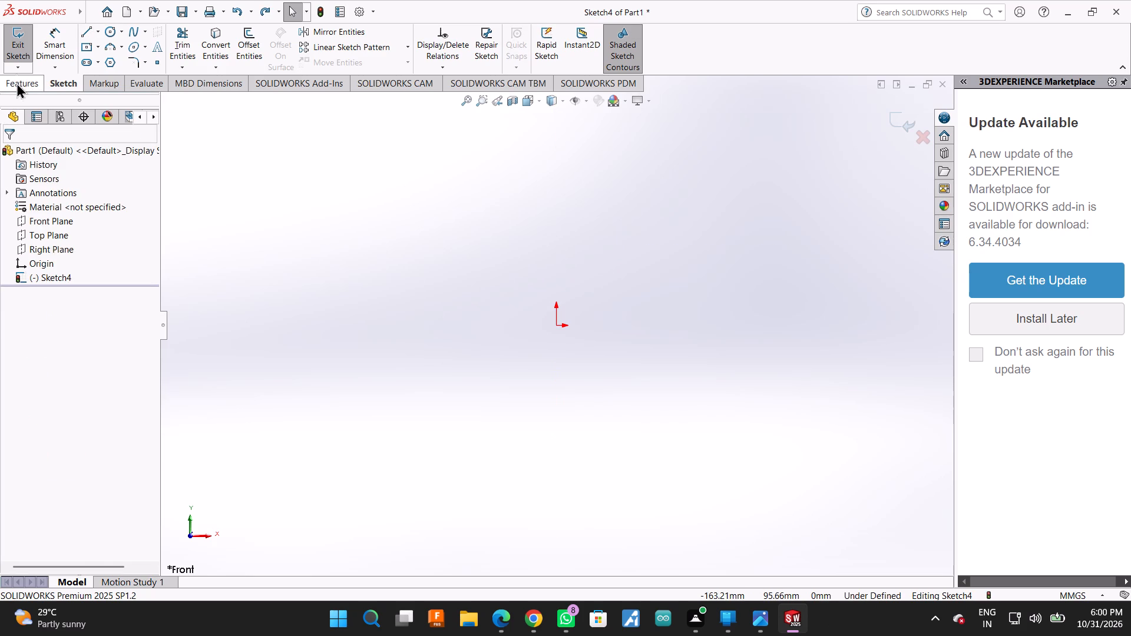
# Draw a vertical centerline about 156 mm long upward from the origin.
pyautogui.click(83, 29)
pyautogui.click(25, 309)
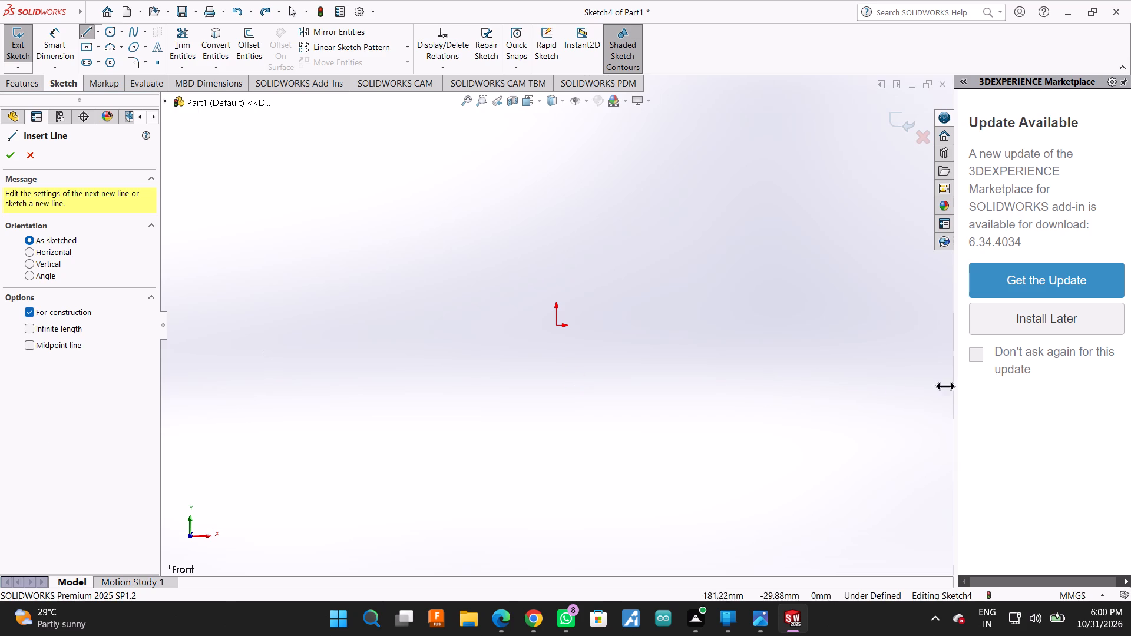
pyautogui.click(556, 326)
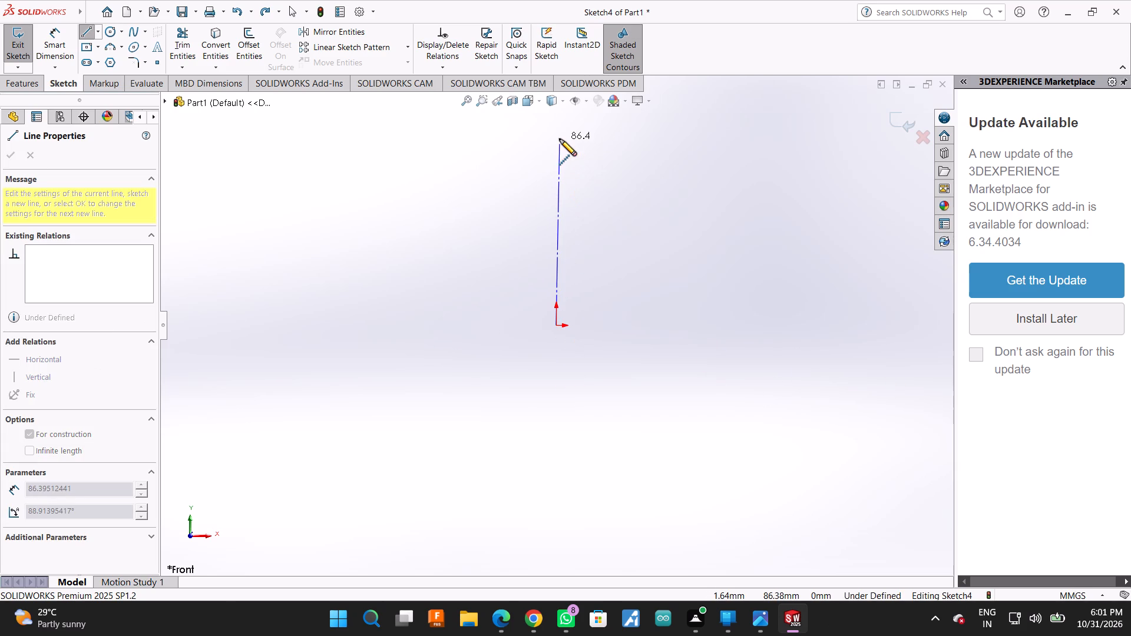
pyautogui.scroll(3, 560, 139)
pyautogui.scroll(-5, 560, 139)
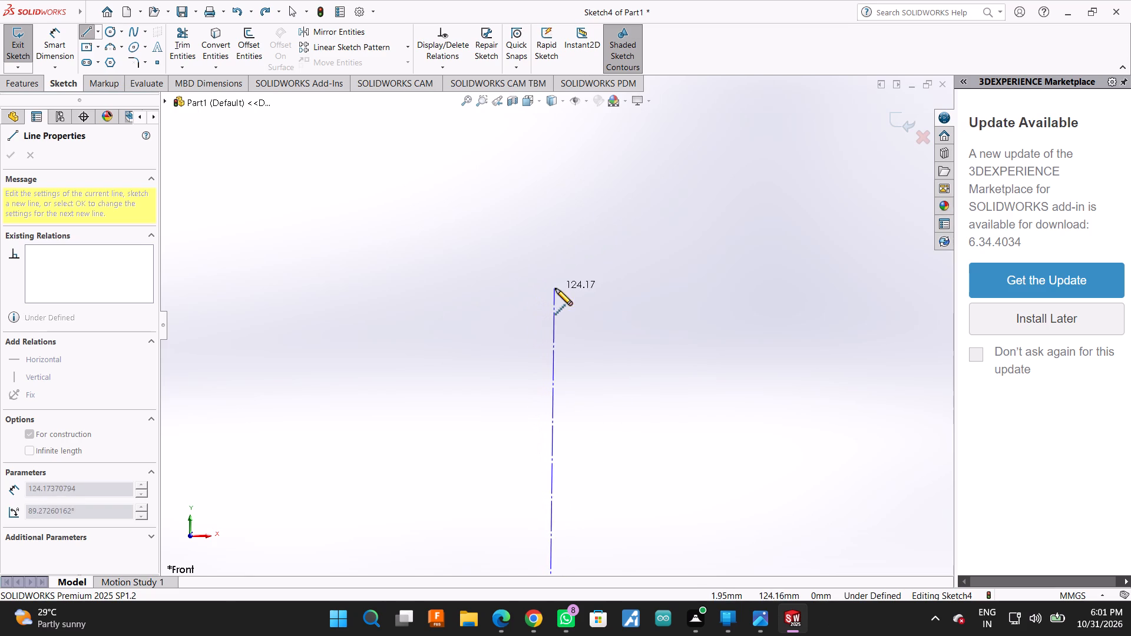
pyautogui.click(548, 188)
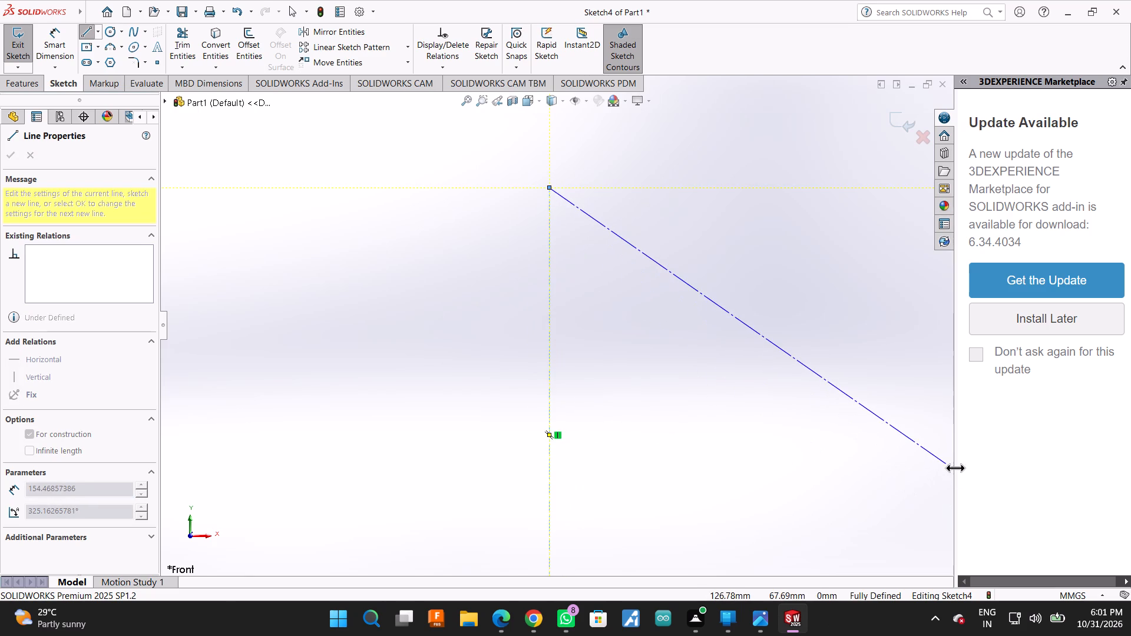
pyautogui.moveTo(955, 468); pyautogui.dragTo(1130, 495)
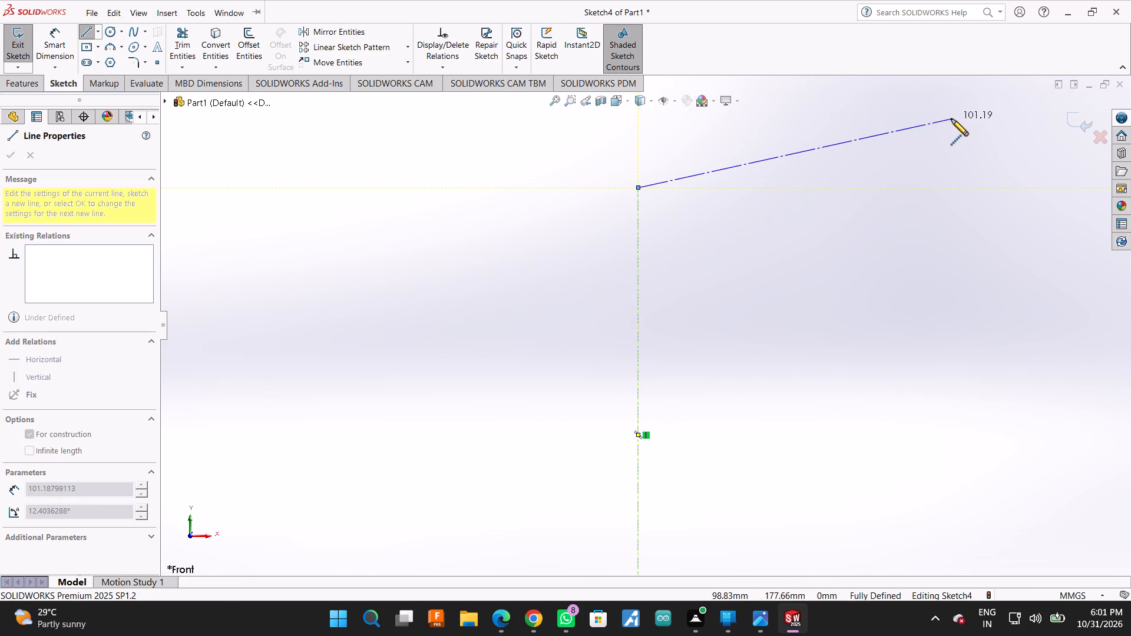
pyautogui.press('Escape')
pyautogui.press('`')
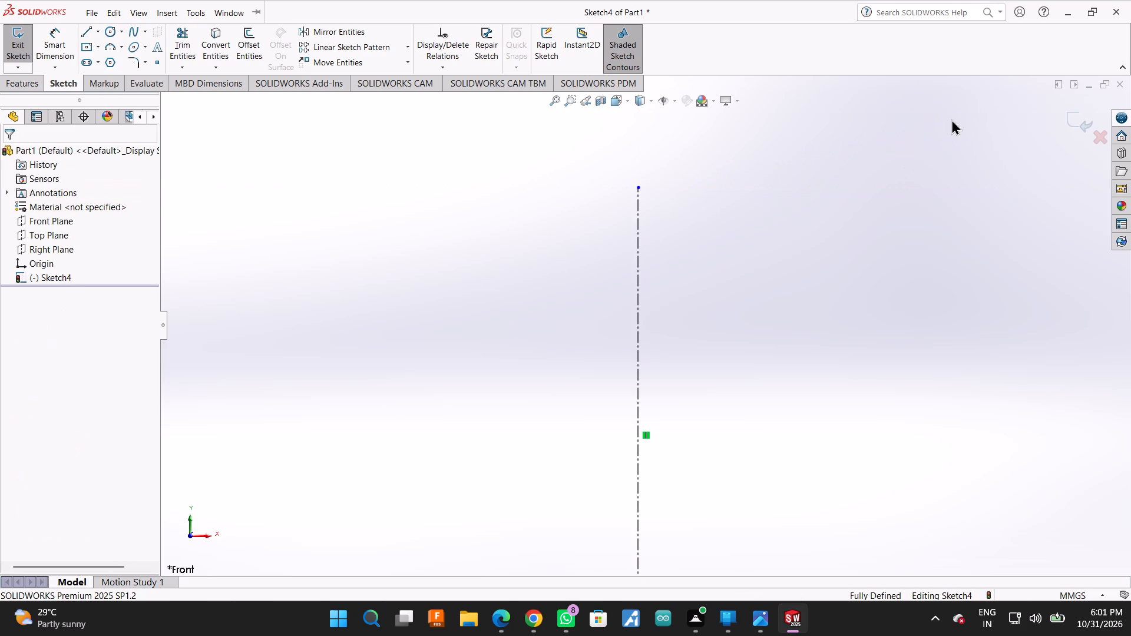
pyautogui.scroll(4, 392, 219)
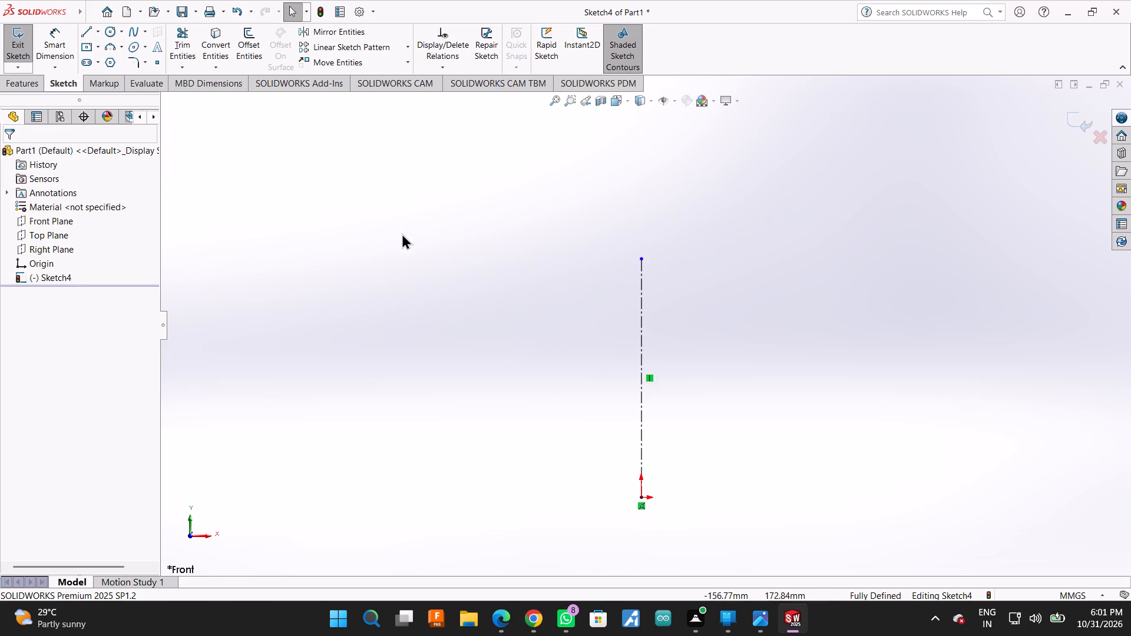
pyautogui.scroll(1, 402, 233)
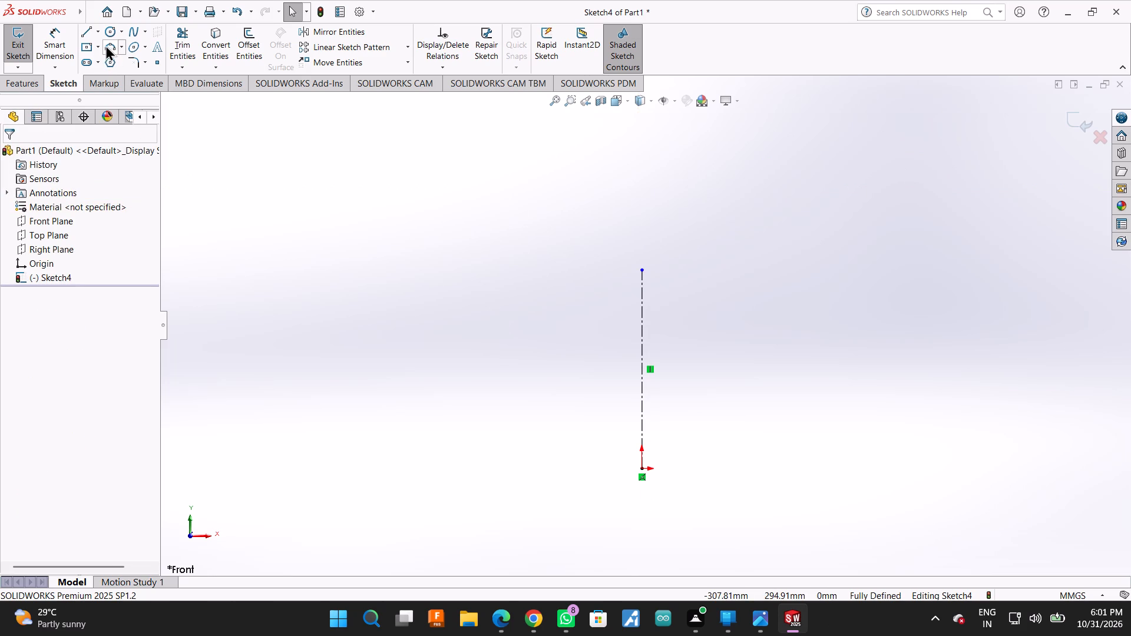
# Sketch a 3-point arc of about 165 mm radius bulging downward across the centerline, with both ends level with the centerline's top endpoint.
pyautogui.click(108, 46)
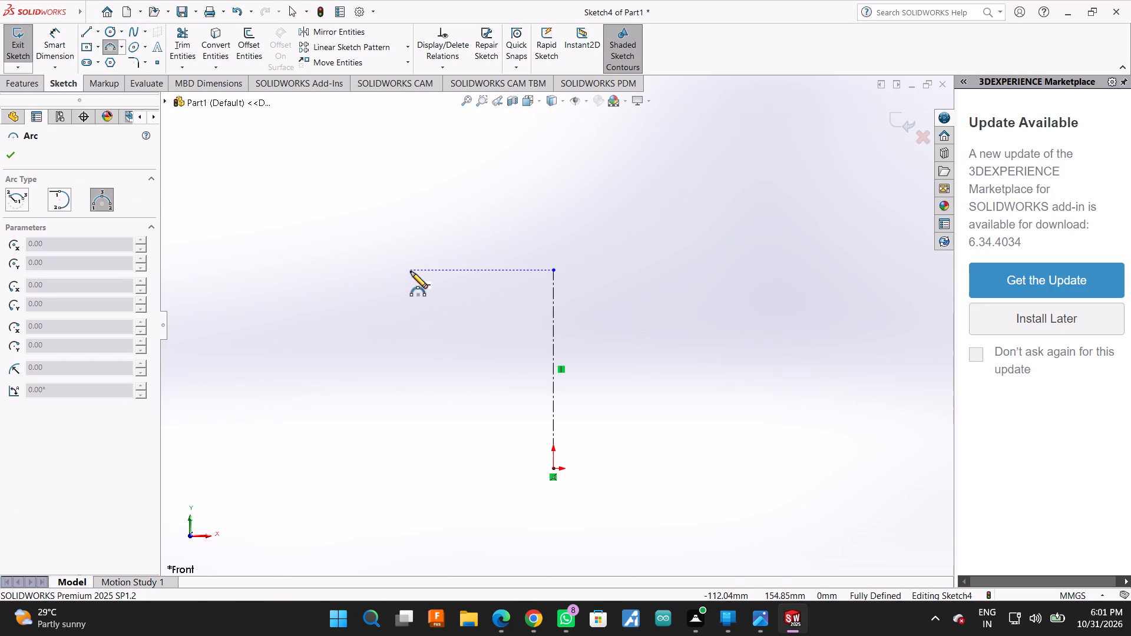
pyautogui.click(373, 270)
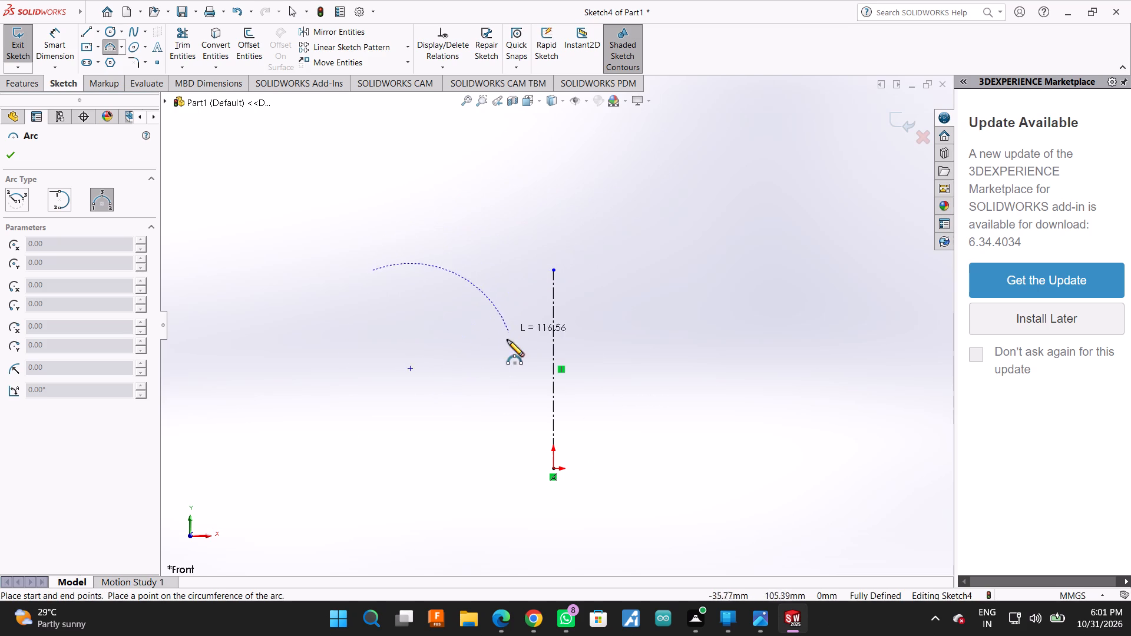
pyautogui.click(792, 268)
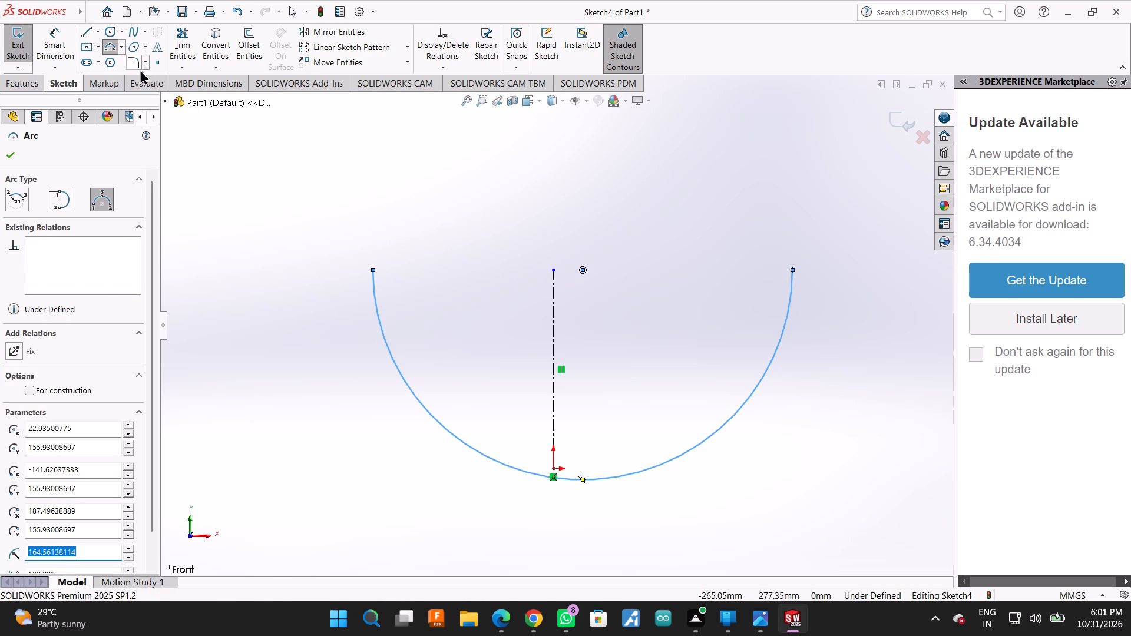
# Dimension the horizontal distance from the centerline's top endpoint to the arc's left end as 190/2 (95 mm).
pyautogui.click(59, 31)
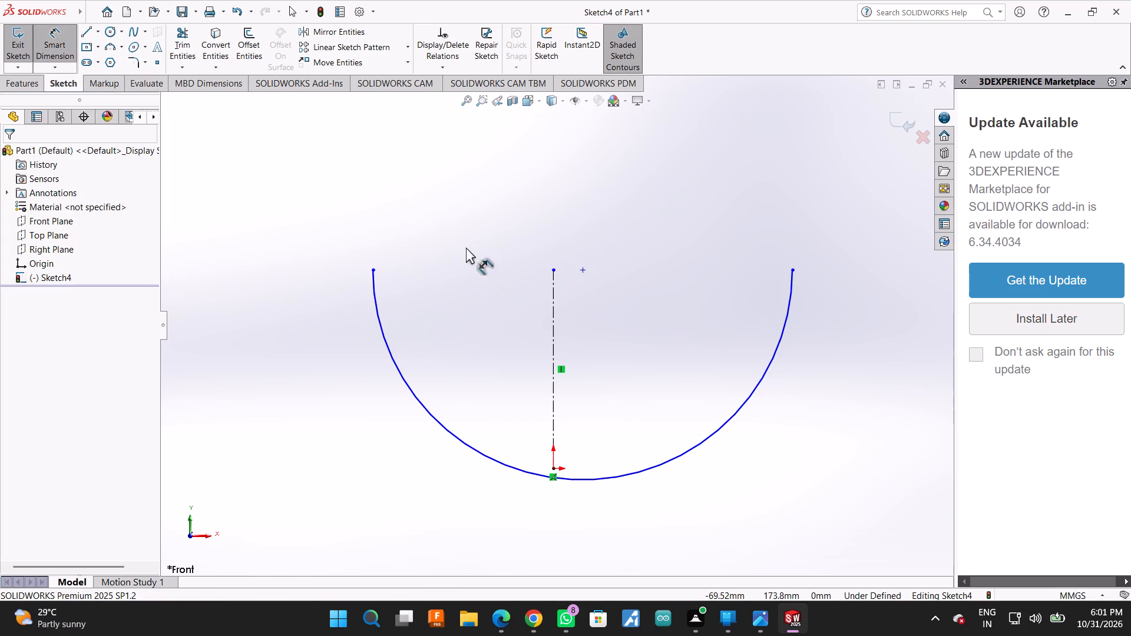
pyautogui.click(553, 270)
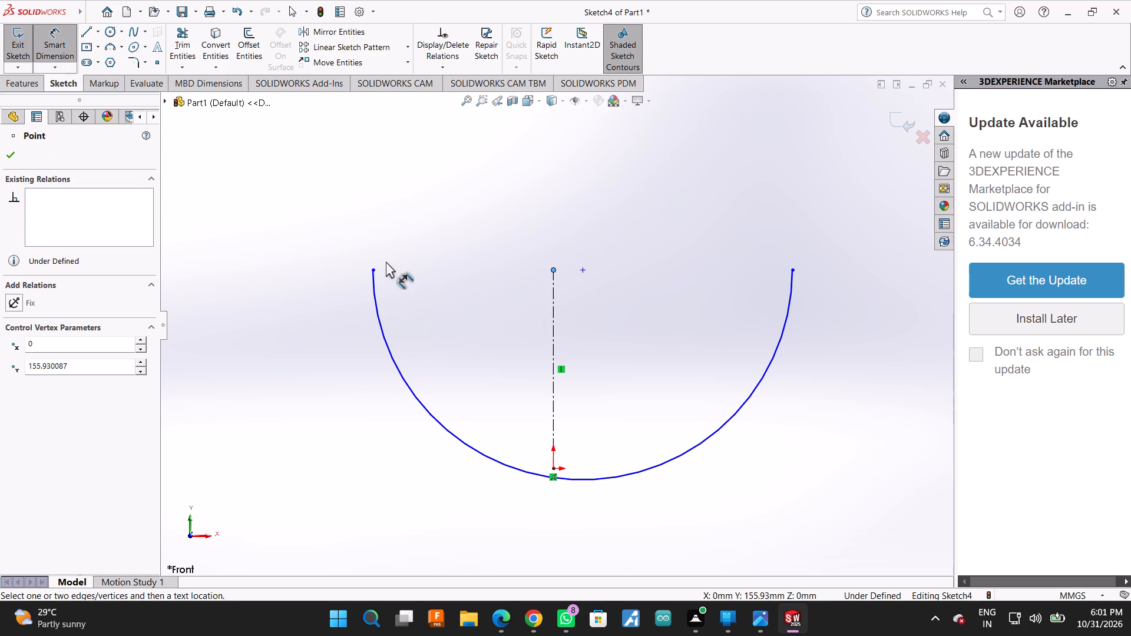
pyautogui.click(371, 271)
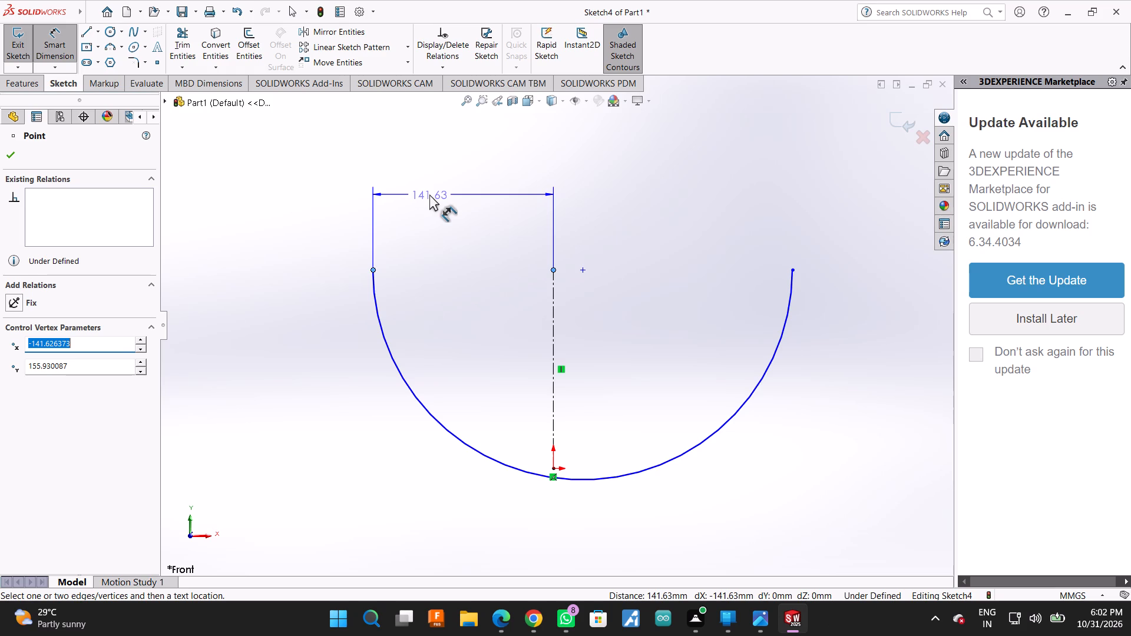
pyautogui.click(429, 194)
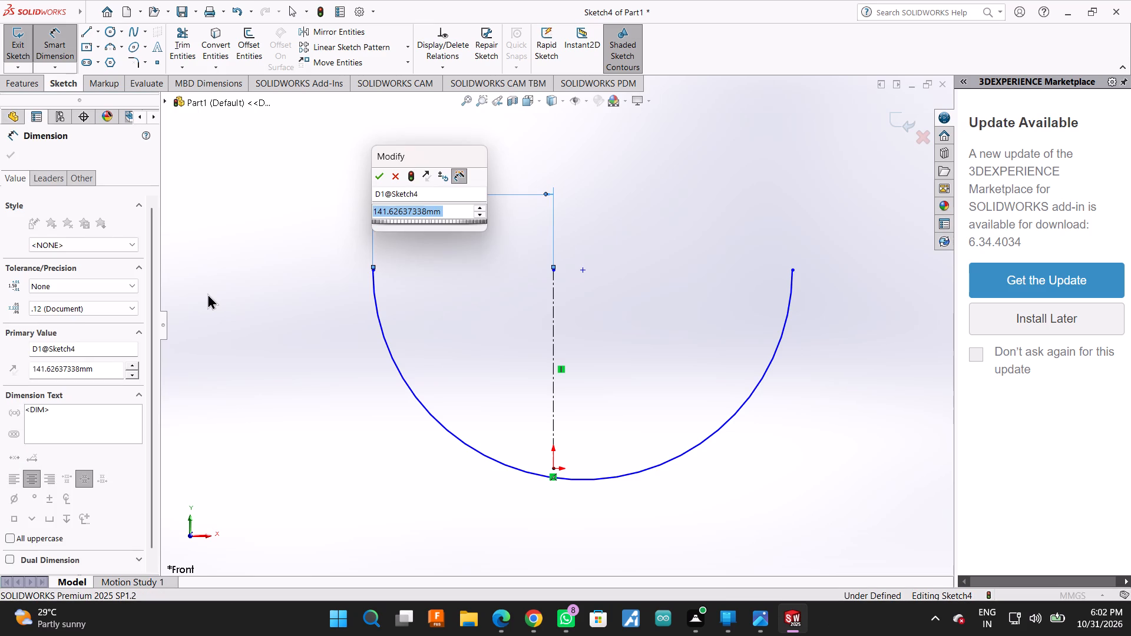
pyautogui.write('190/2')
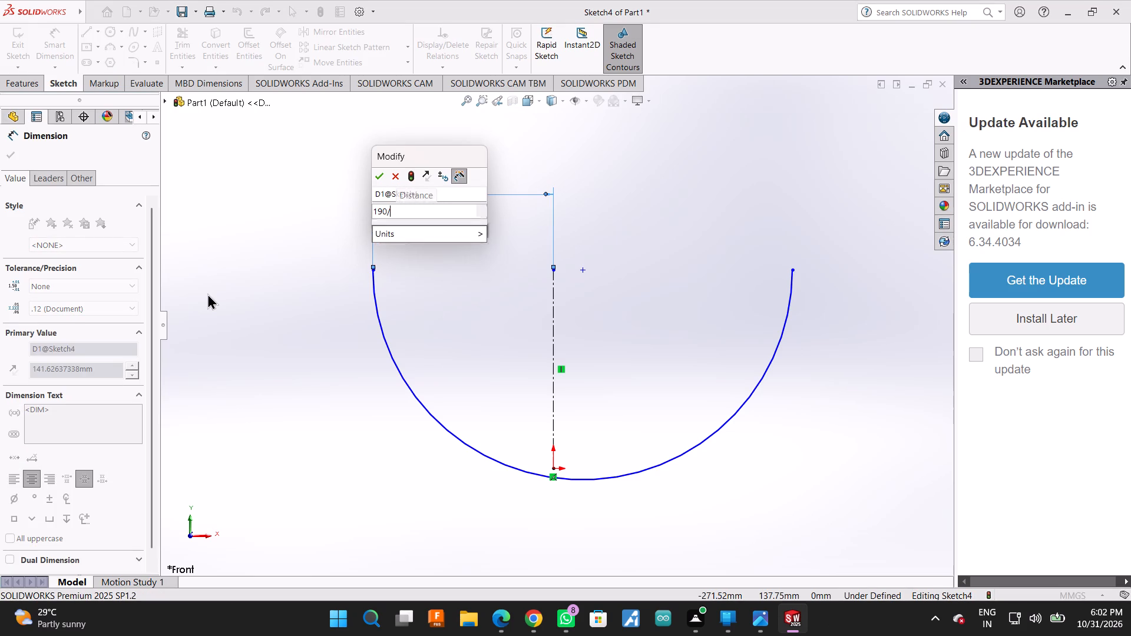
pyautogui.press('Return')
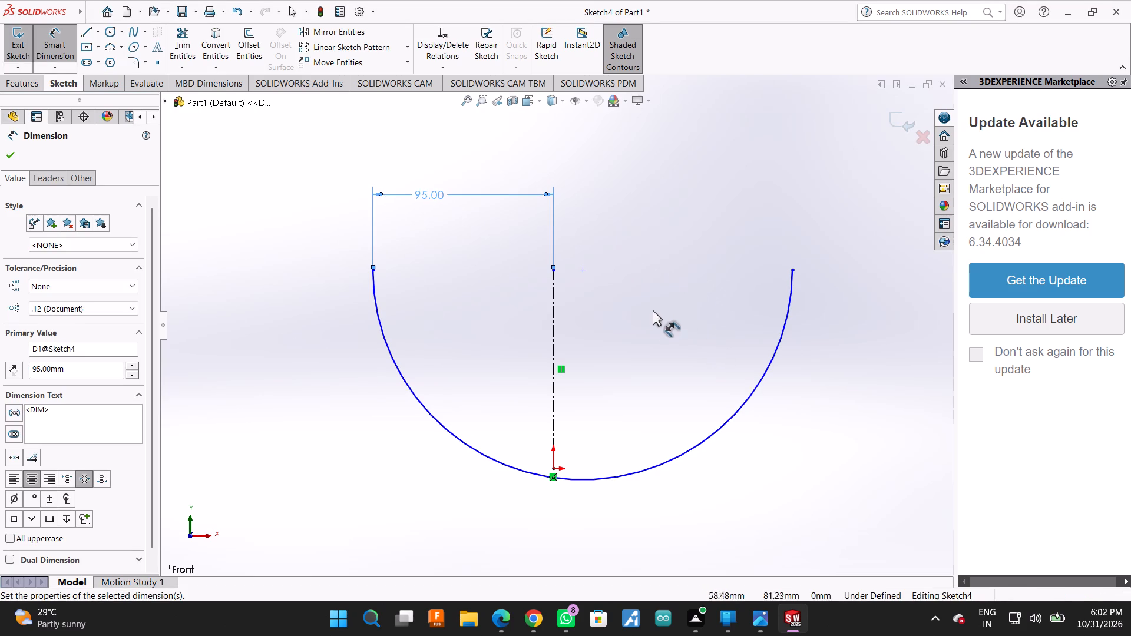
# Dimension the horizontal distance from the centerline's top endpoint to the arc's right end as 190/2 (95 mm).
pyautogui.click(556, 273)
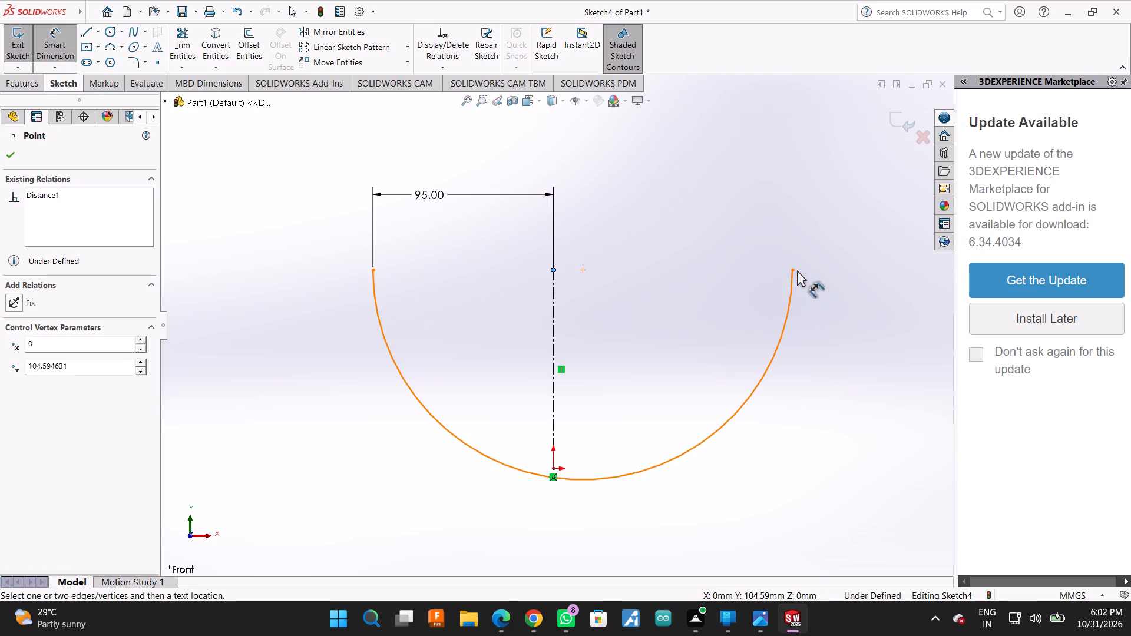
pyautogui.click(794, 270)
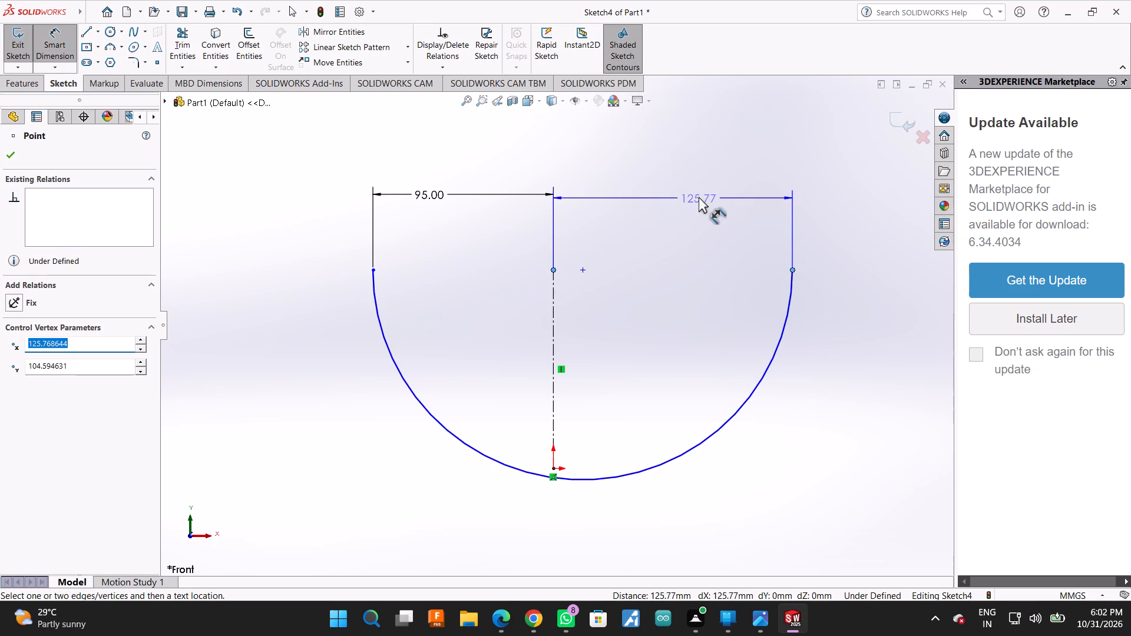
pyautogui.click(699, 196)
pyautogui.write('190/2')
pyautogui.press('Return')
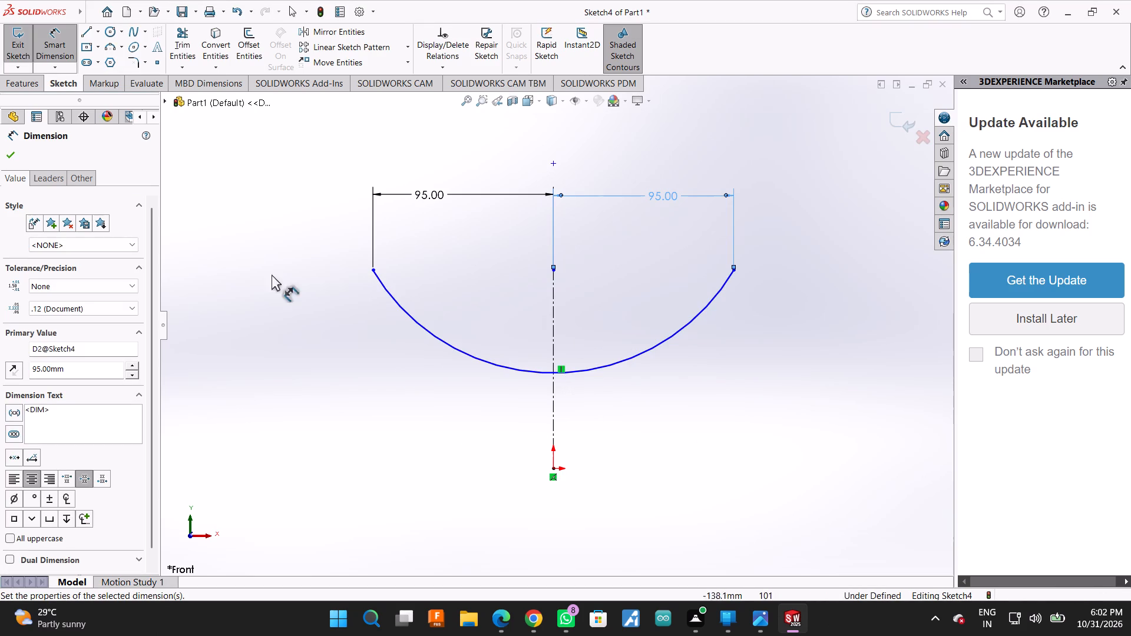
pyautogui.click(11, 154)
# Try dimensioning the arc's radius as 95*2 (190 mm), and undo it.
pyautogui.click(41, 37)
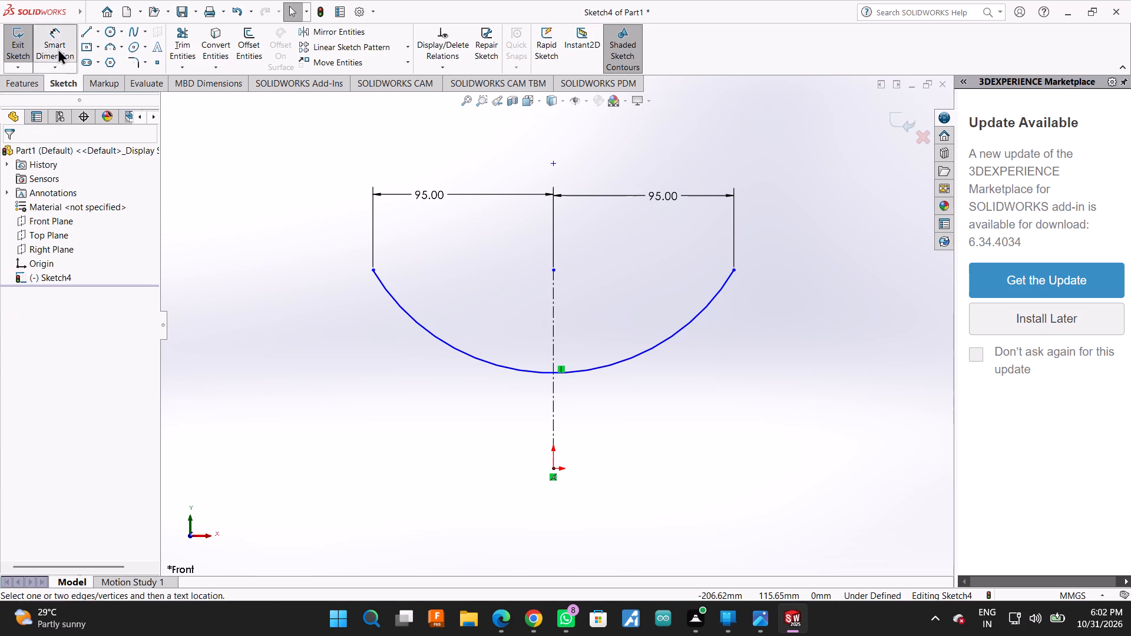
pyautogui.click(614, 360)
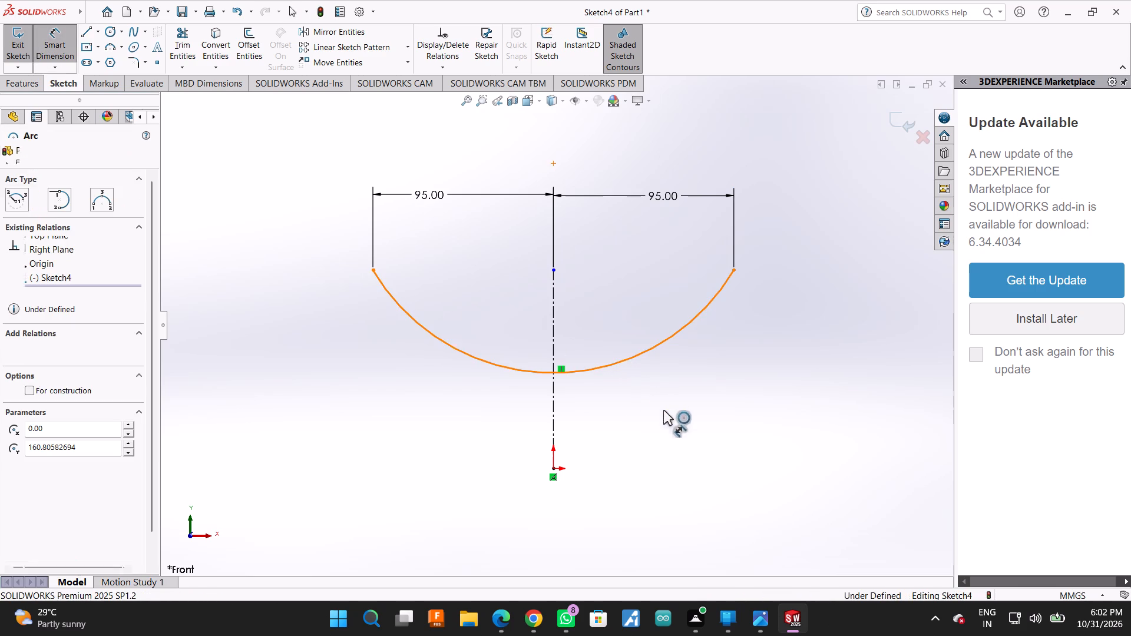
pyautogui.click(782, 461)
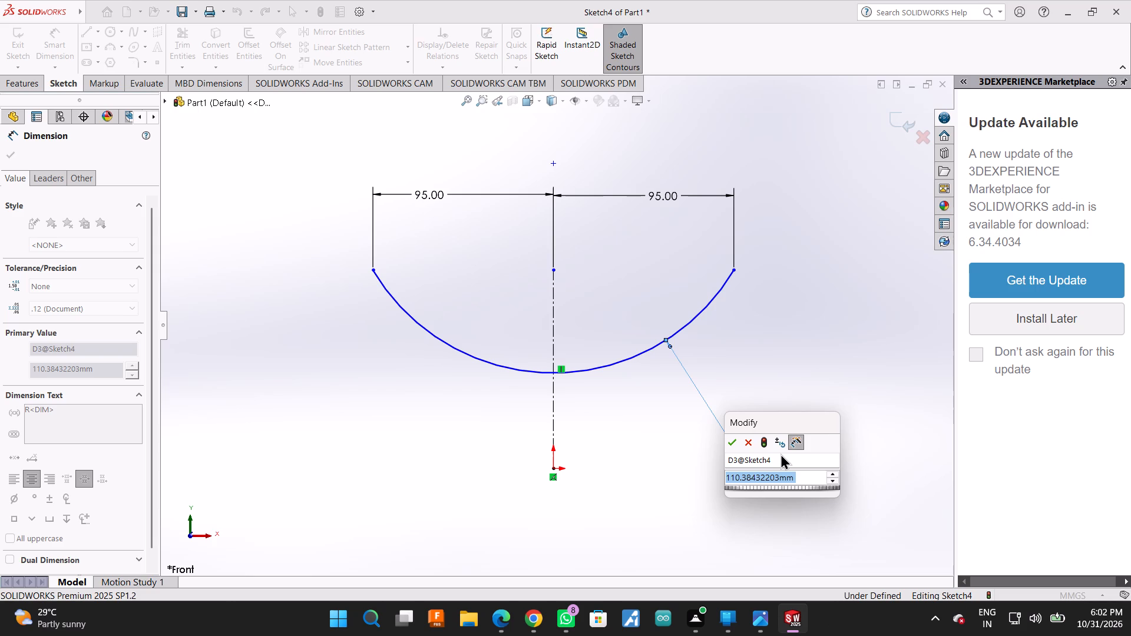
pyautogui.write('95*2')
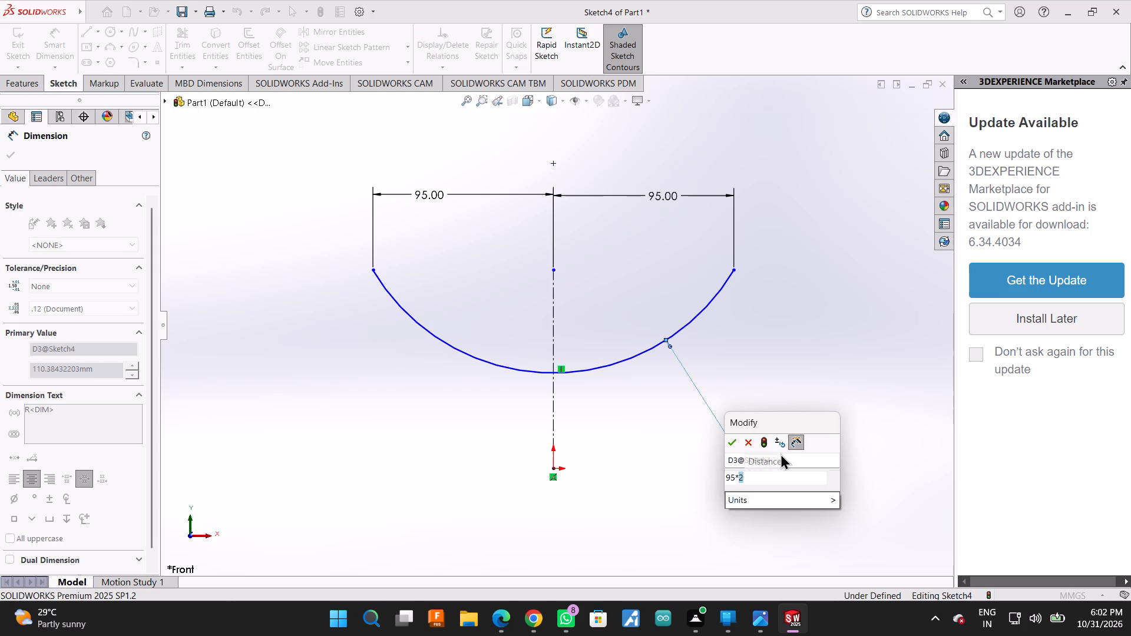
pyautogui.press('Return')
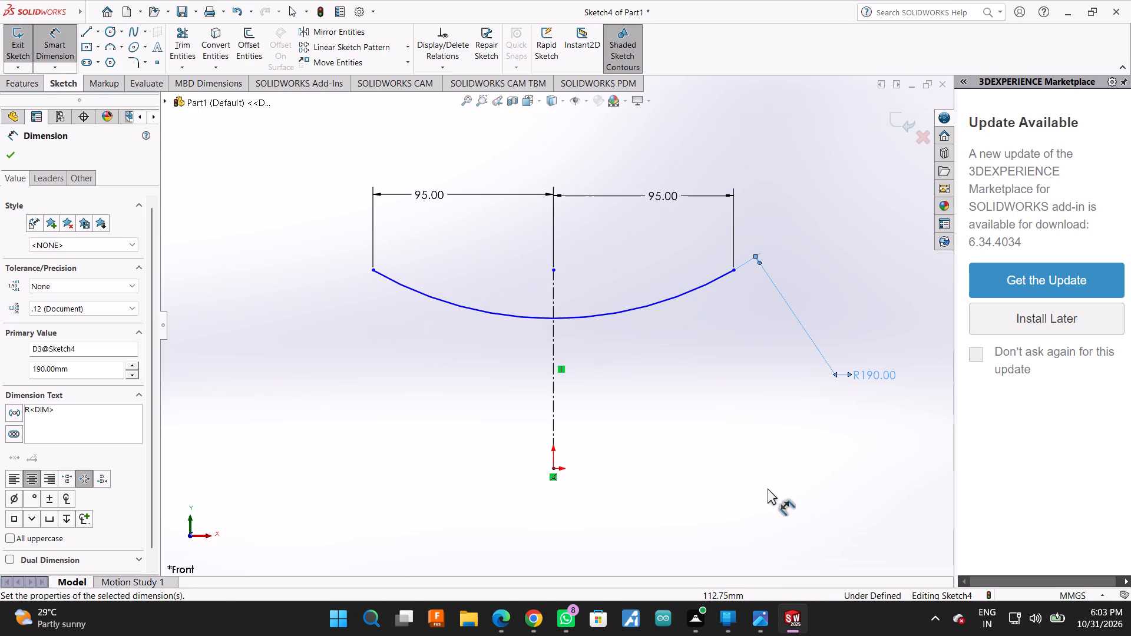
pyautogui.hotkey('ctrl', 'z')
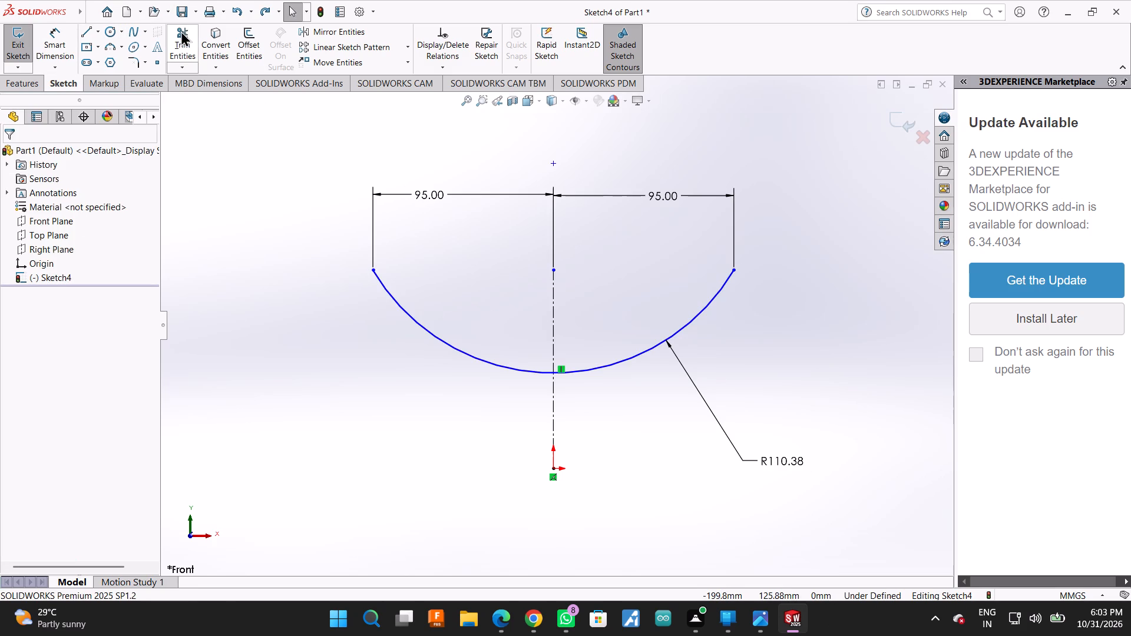
# Trim away the whole arc, leaving only the vertical centerline in the sketch.
pyautogui.click(181, 31)
pyautogui.moveTo(584, 279); pyautogui.dragTo(625, 363)
pyautogui.moveTo(462, 285); pyautogui.dragTo(398, 493)
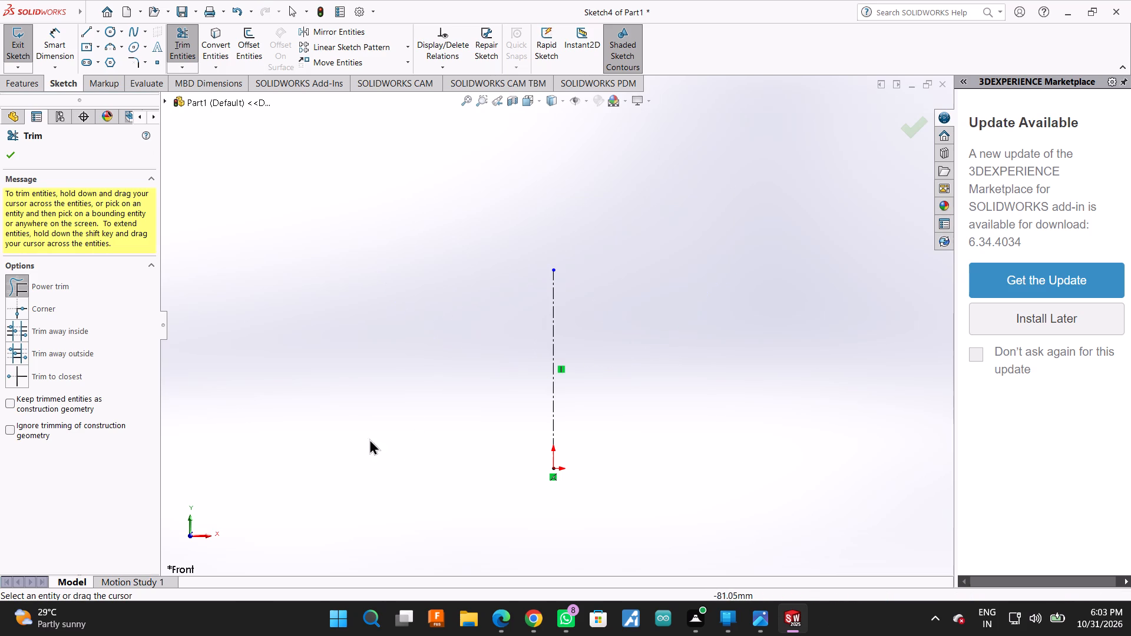
# Sketch a circle of about 81 mm radius centred on the centerline's top endpoint.
pyautogui.click(108, 34)
pyautogui.click(557, 270)
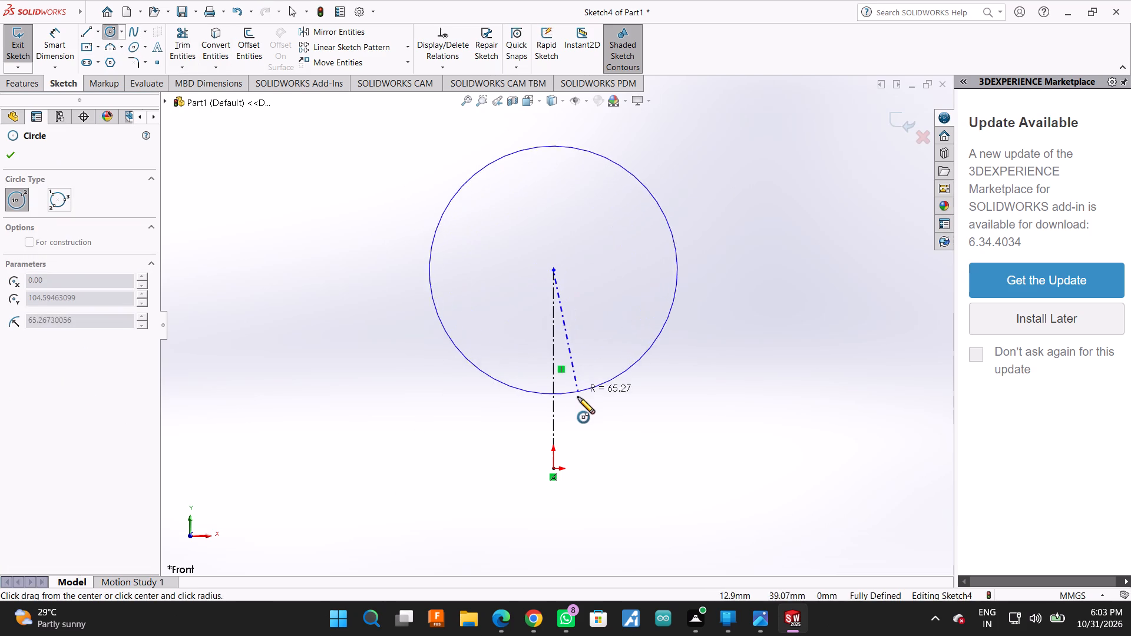
pyautogui.doubleClick(553, 425)
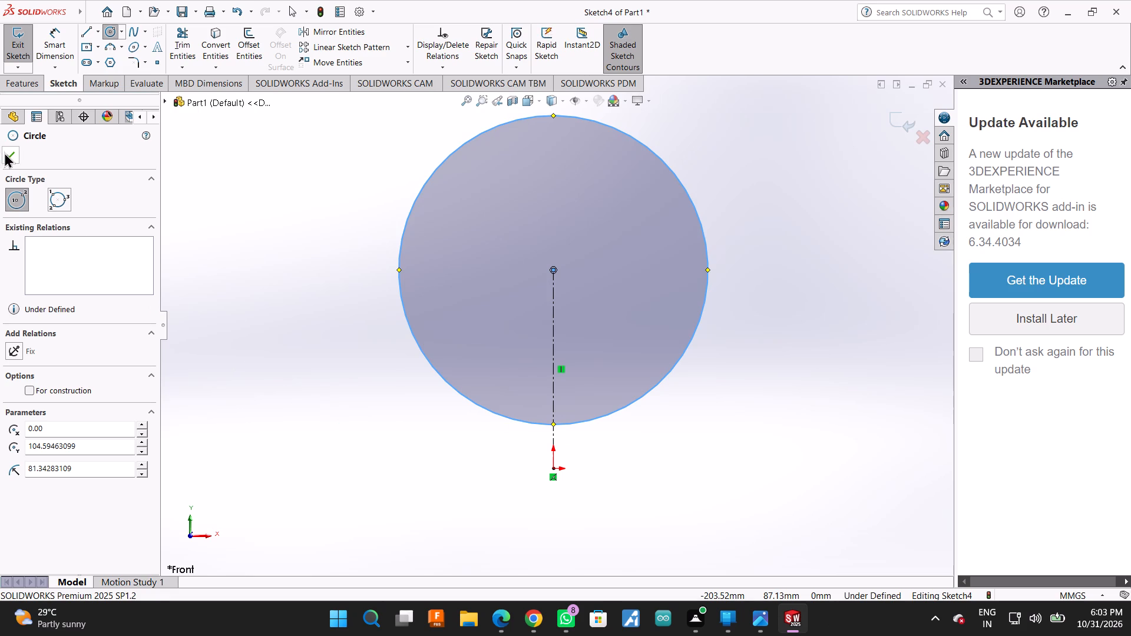
# Dimension the circle's diameter as 95*2 (190 mm).
pyautogui.click(48, 31)
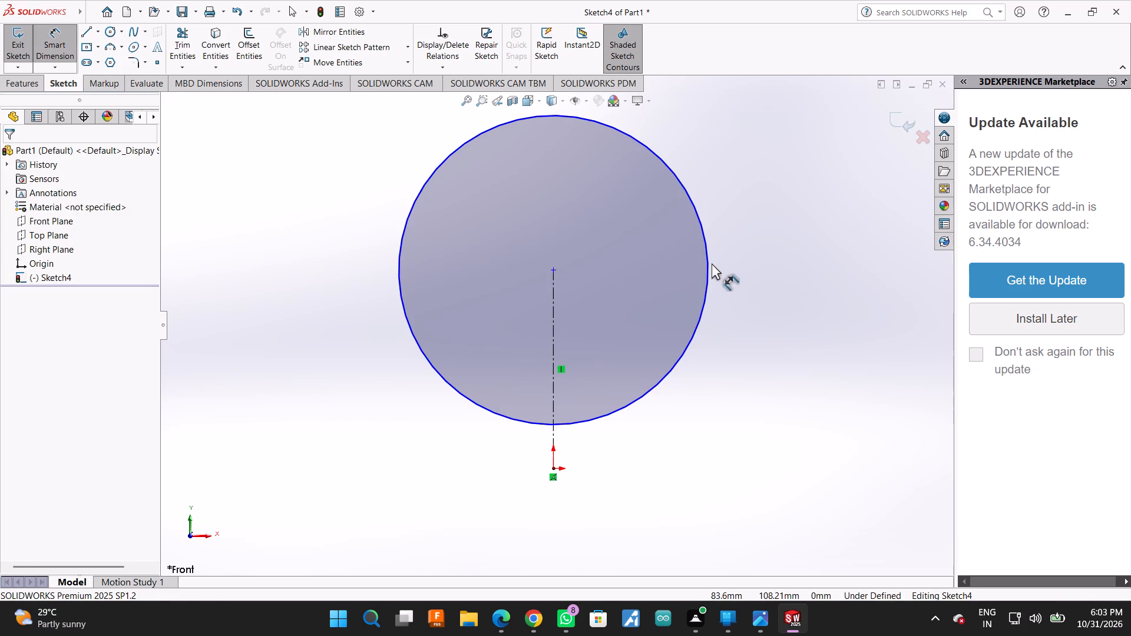
pyautogui.click(705, 263)
pyautogui.click(841, 304)
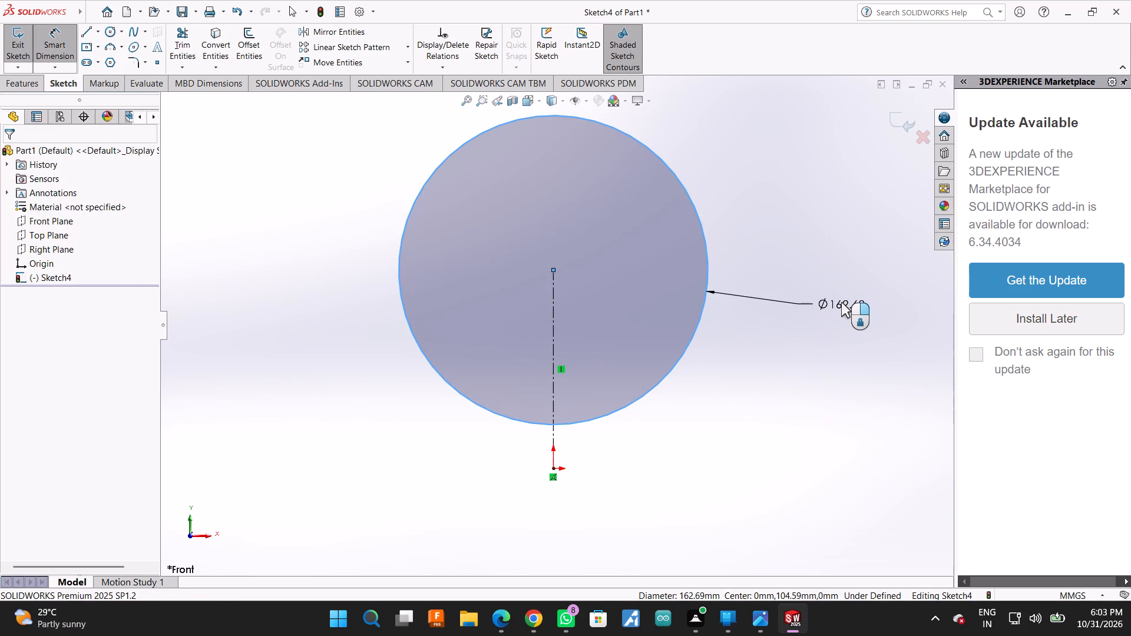
pyautogui.write('95*2')
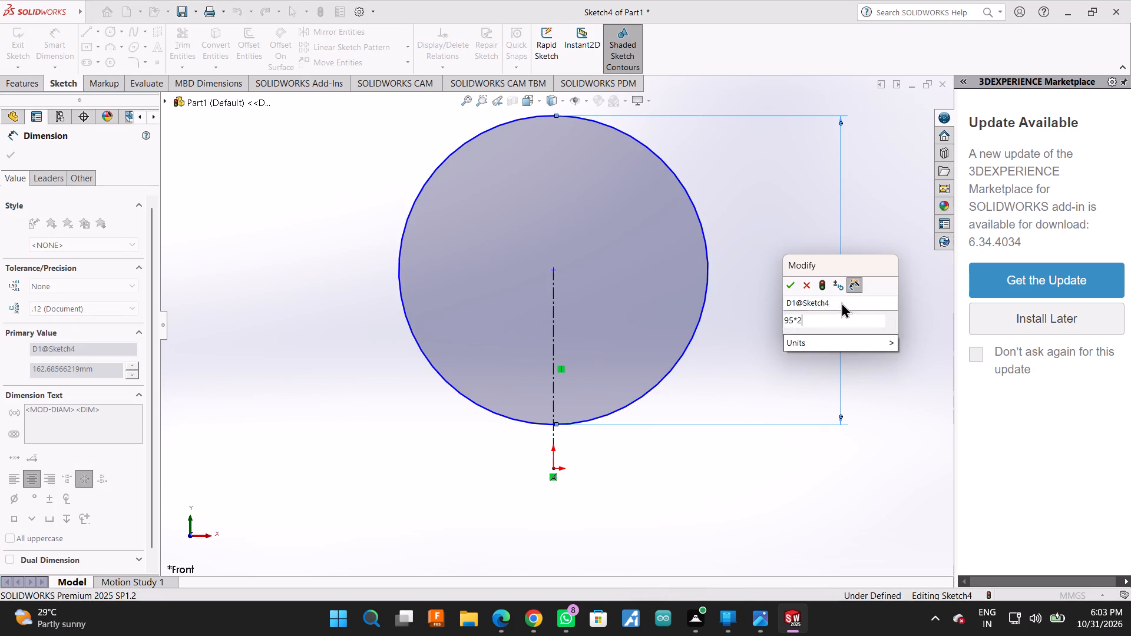
pyautogui.press('Return')
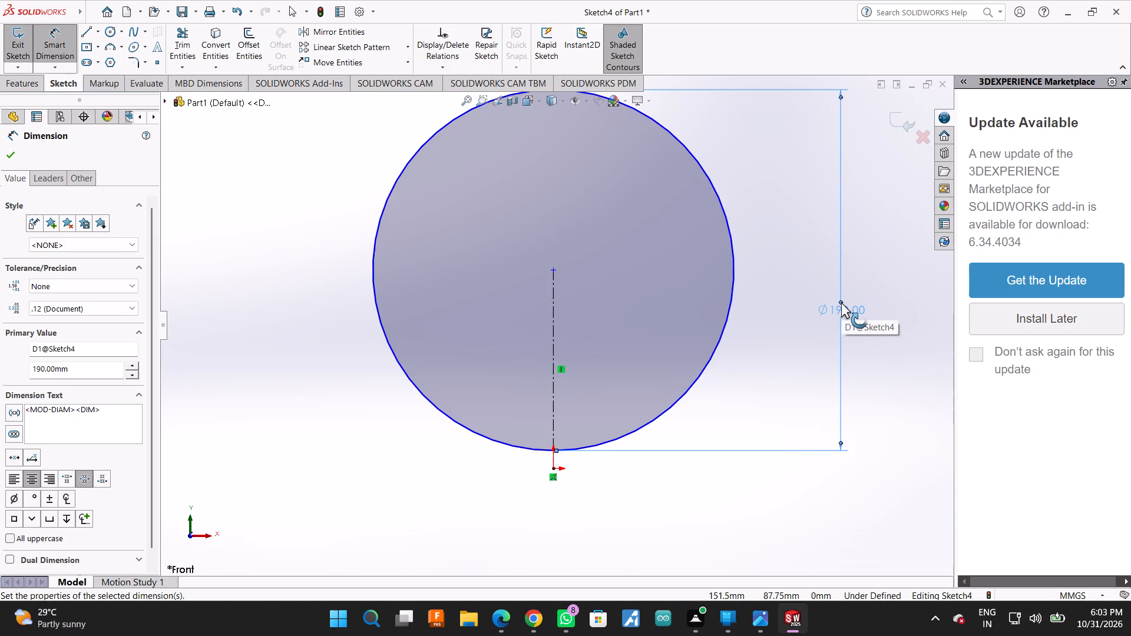
# Draw a horizontal line across the circle's full diameter, from its left quadrant point to its right one.
pyautogui.scroll(-1, 353, 527)
pyautogui.scroll(-3, 605, 440)
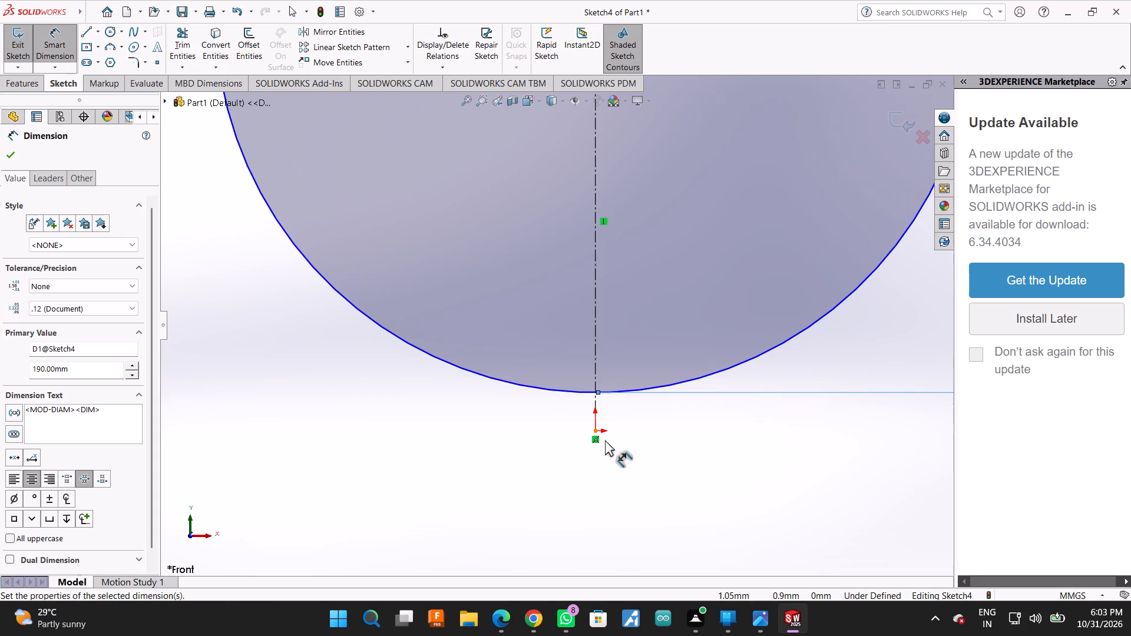
pyautogui.scroll(2, 605, 440)
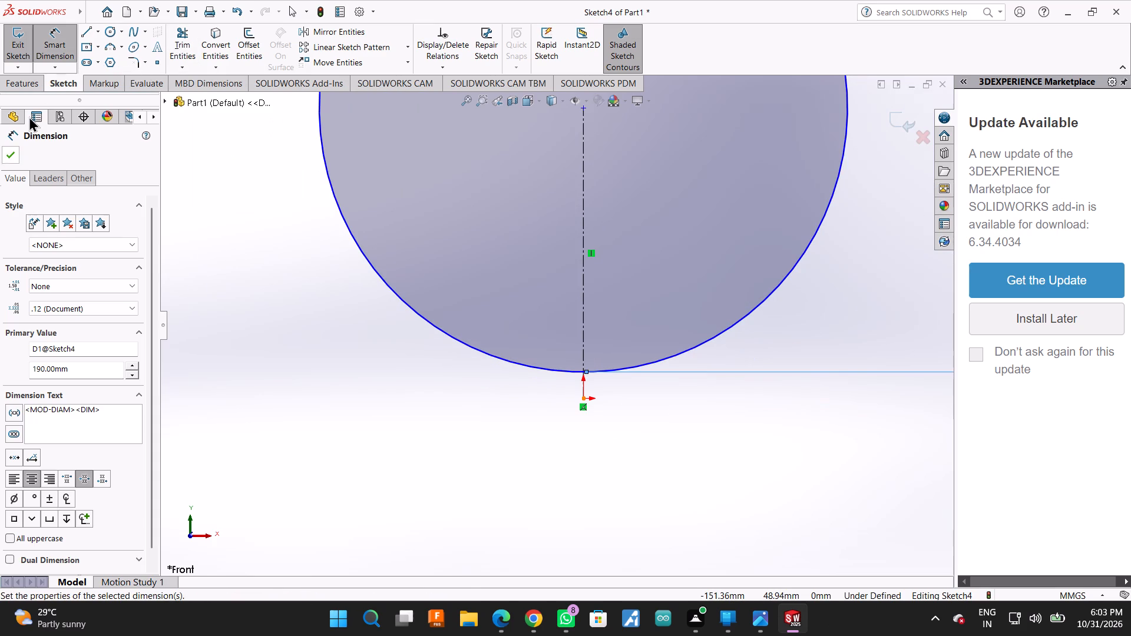
pyautogui.click(83, 29)
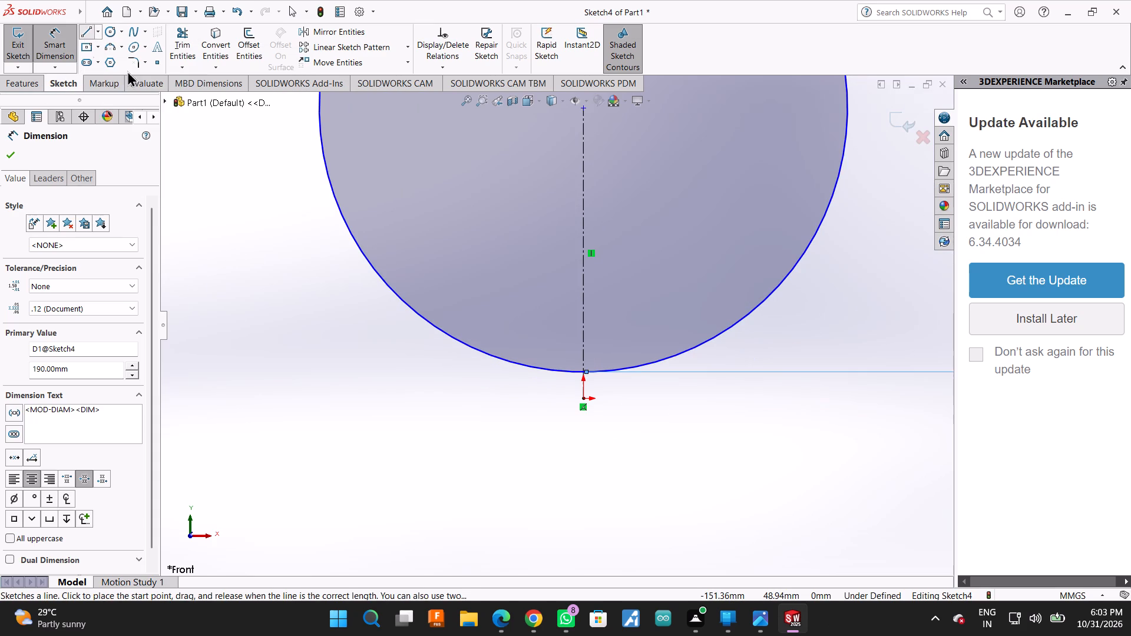
pyautogui.scroll(4, 349, 361)
pyautogui.scroll(-2, 460, 183)
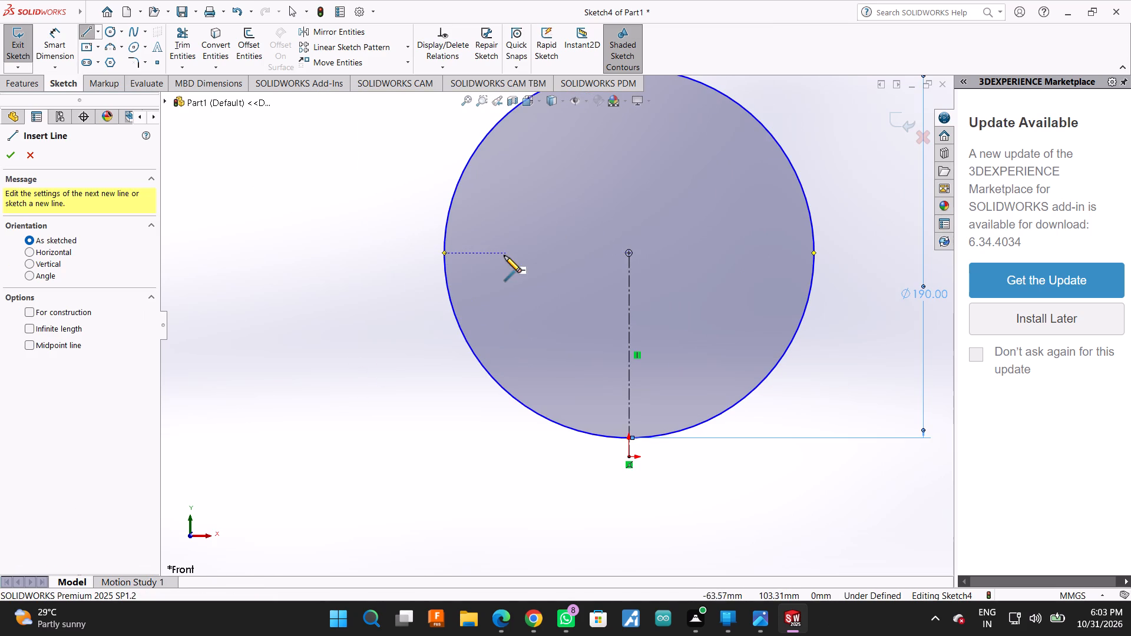
pyautogui.click(445, 253)
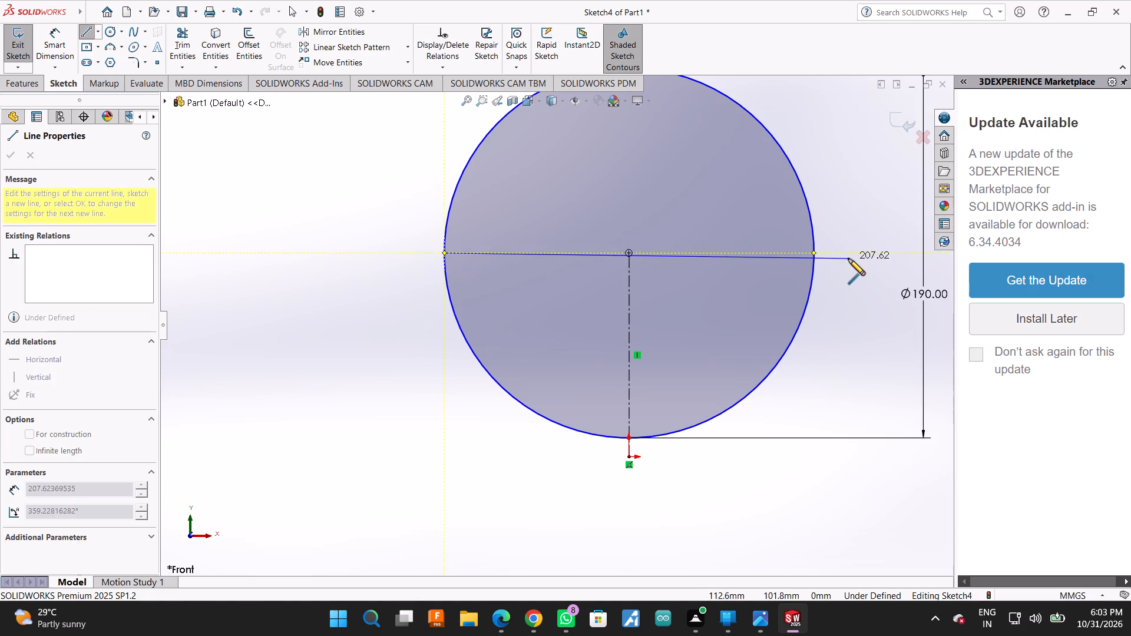
pyautogui.click(815, 256)
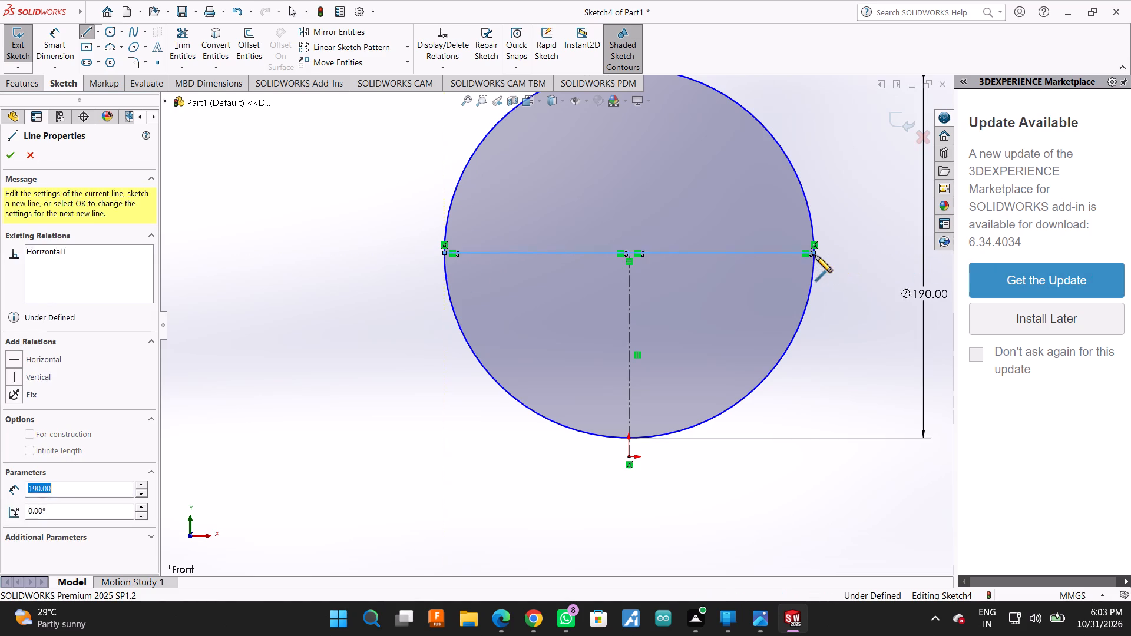
# Trim away the circle's upper half above the horizontal line.
pyautogui.click(55, 33)
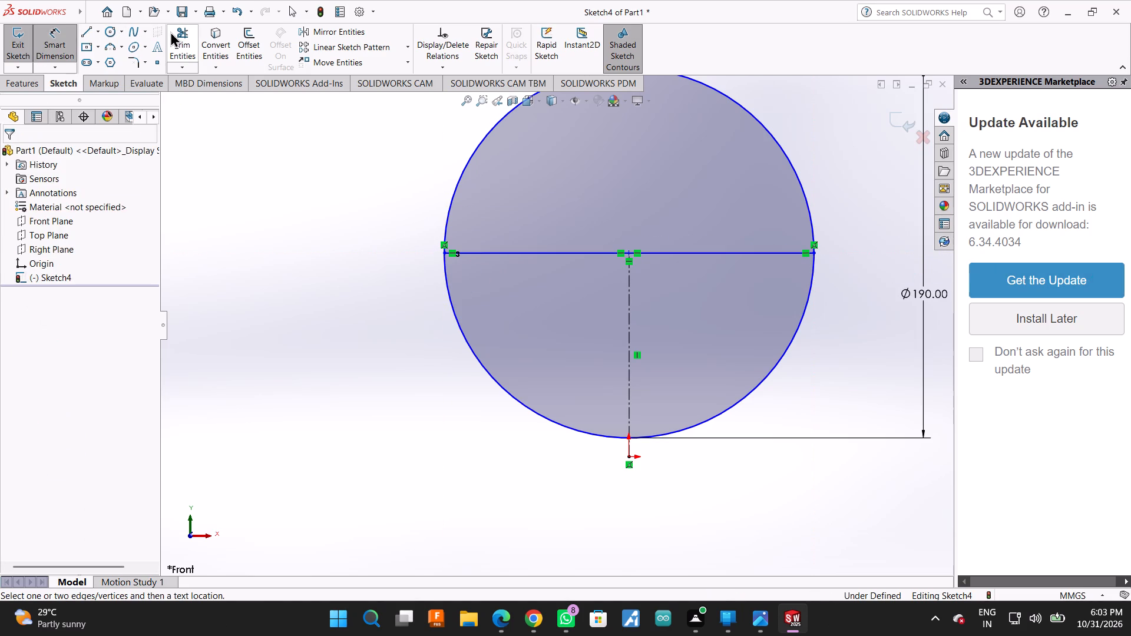
pyautogui.click(171, 31)
pyautogui.moveTo(451, 161); pyautogui.dragTo(843, 198)
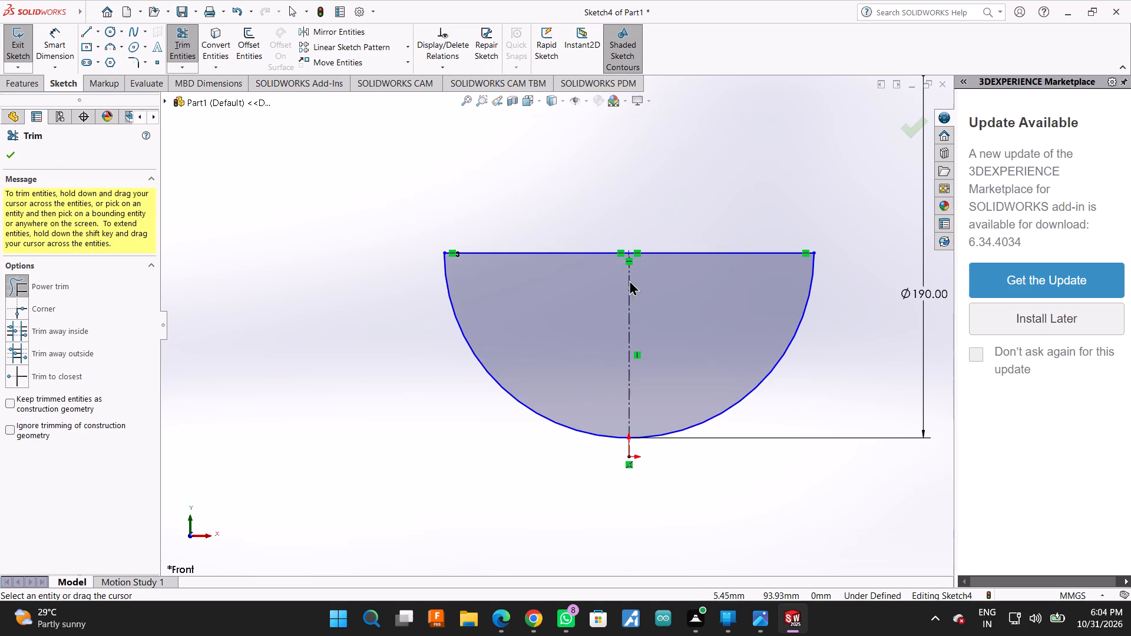
# Trim away both halves of the horizontal line, leaving the open lower semicircle.
pyautogui.scroll(1, 626, 281)
pyautogui.scroll(-1, 626, 281)
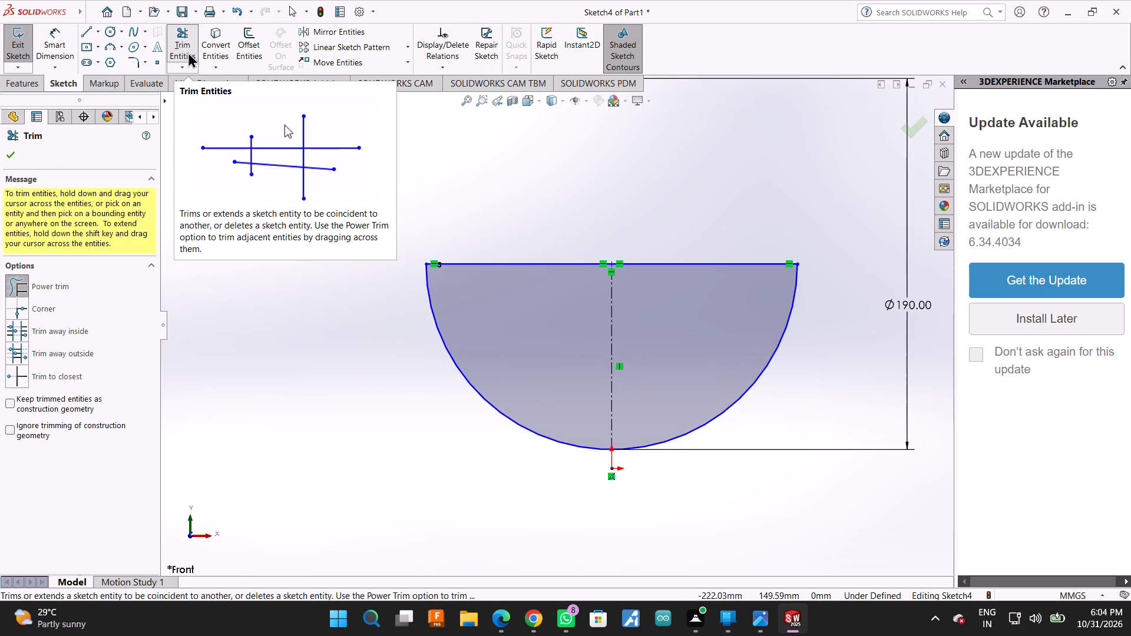
pyautogui.click(185, 42)
pyautogui.moveTo(457, 198); pyautogui.dragTo(488, 287)
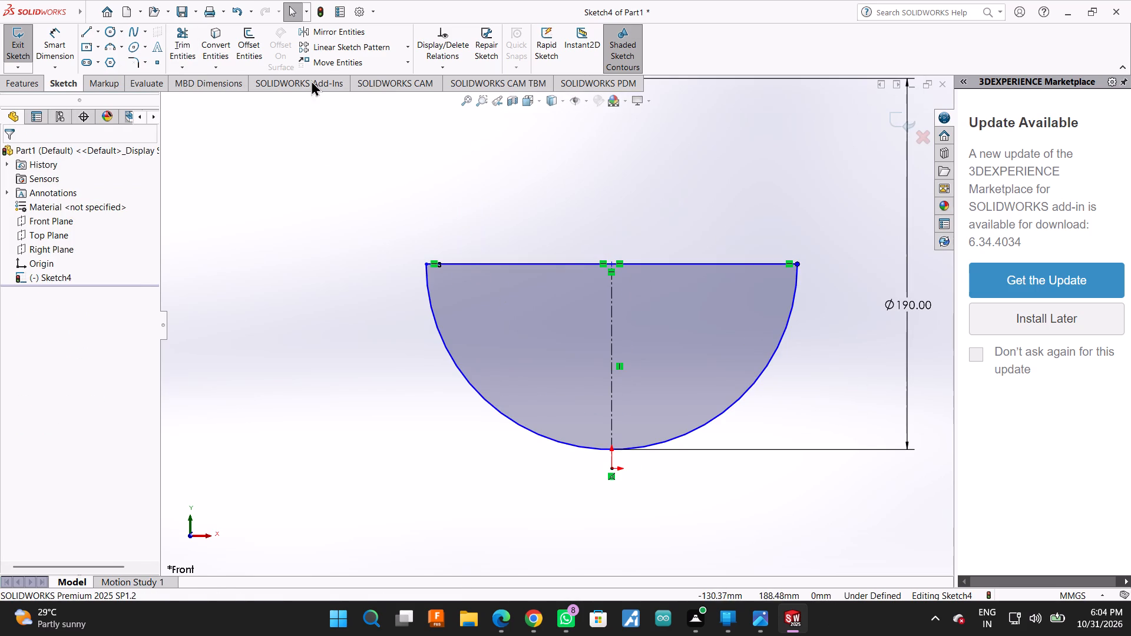
pyautogui.click(257, 193)
pyautogui.click(181, 40)
pyautogui.moveTo(486, 234); pyautogui.dragTo(487, 263)
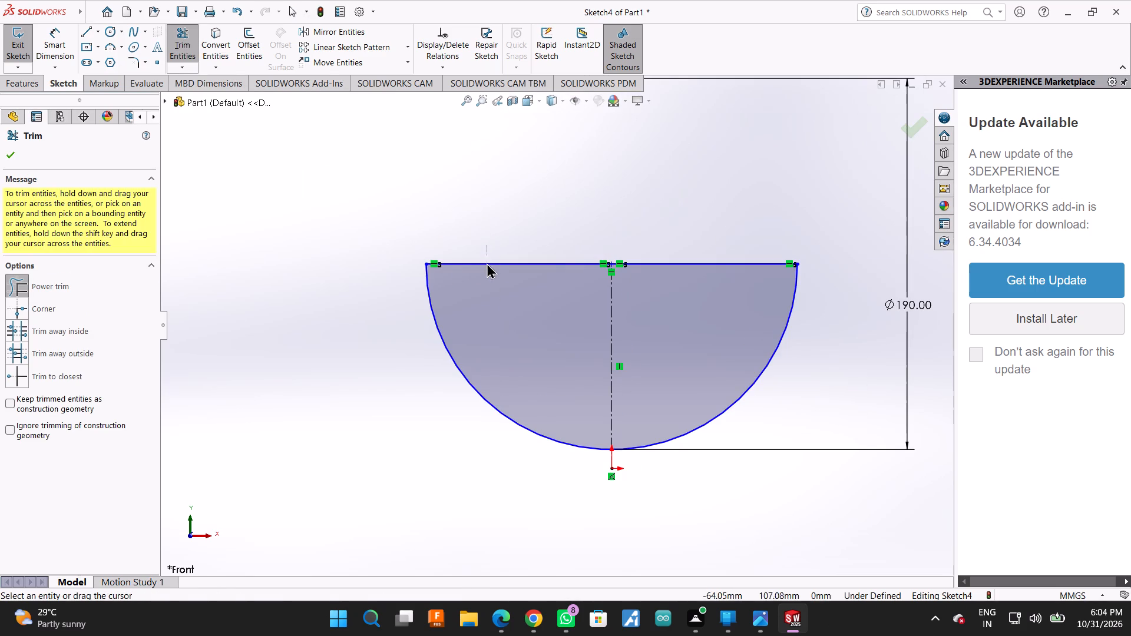
pyautogui.moveTo(487, 263); pyautogui.dragTo(488, 267)
pyautogui.moveTo(657, 244); pyautogui.dragTo(660, 270)
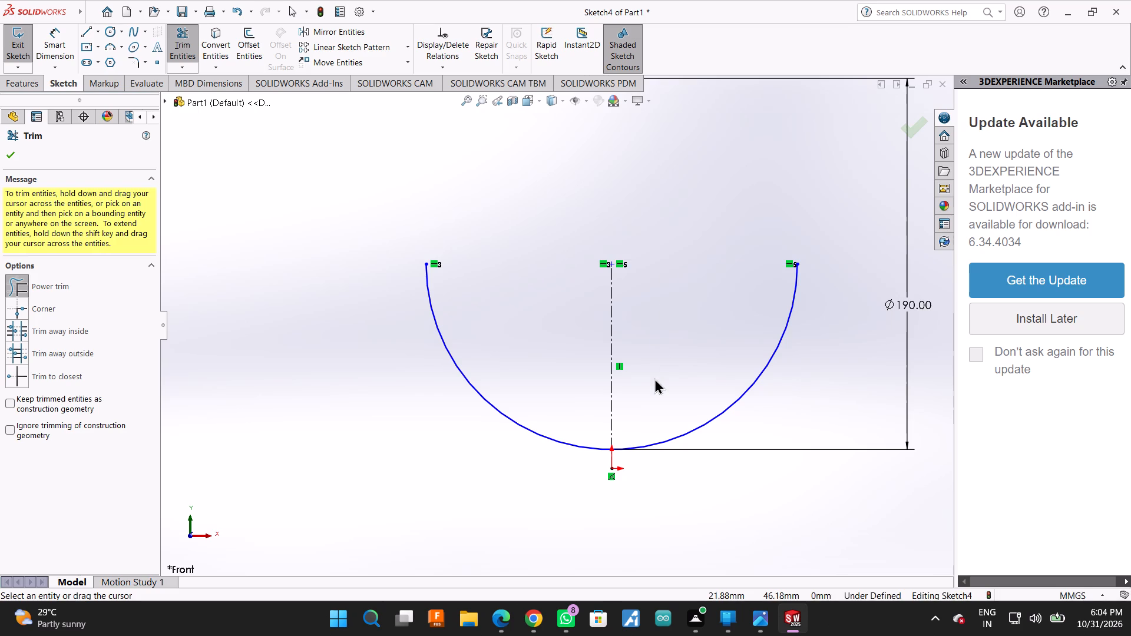
# Add a driven radius dimension to the lower semicircular arc.
pyautogui.scroll(2, 819, 407)
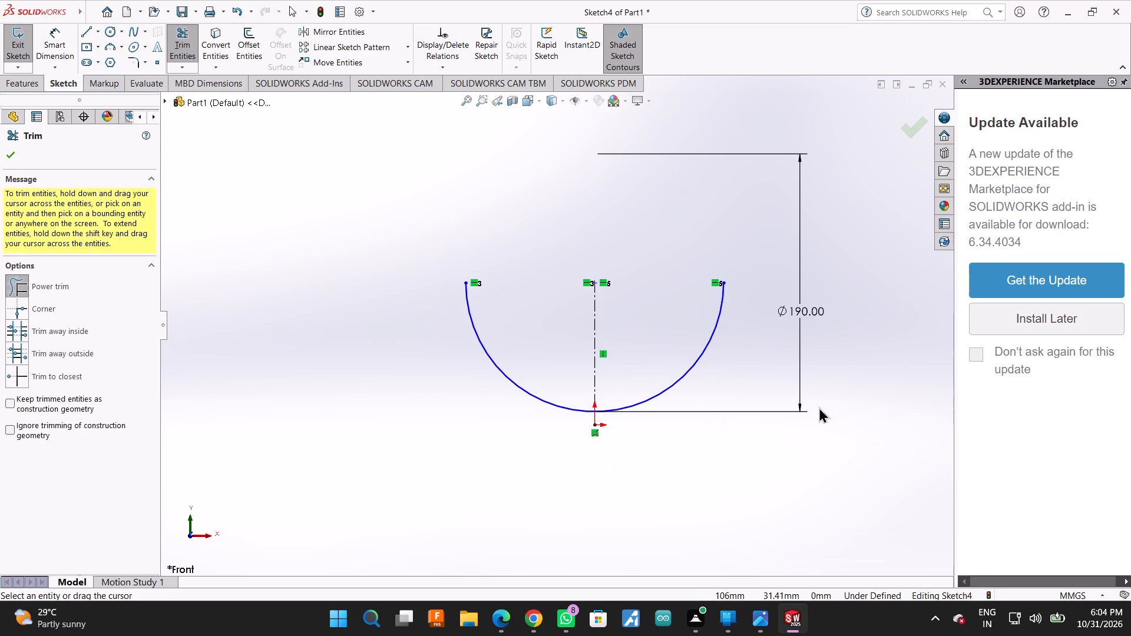
pyautogui.click(60, 32)
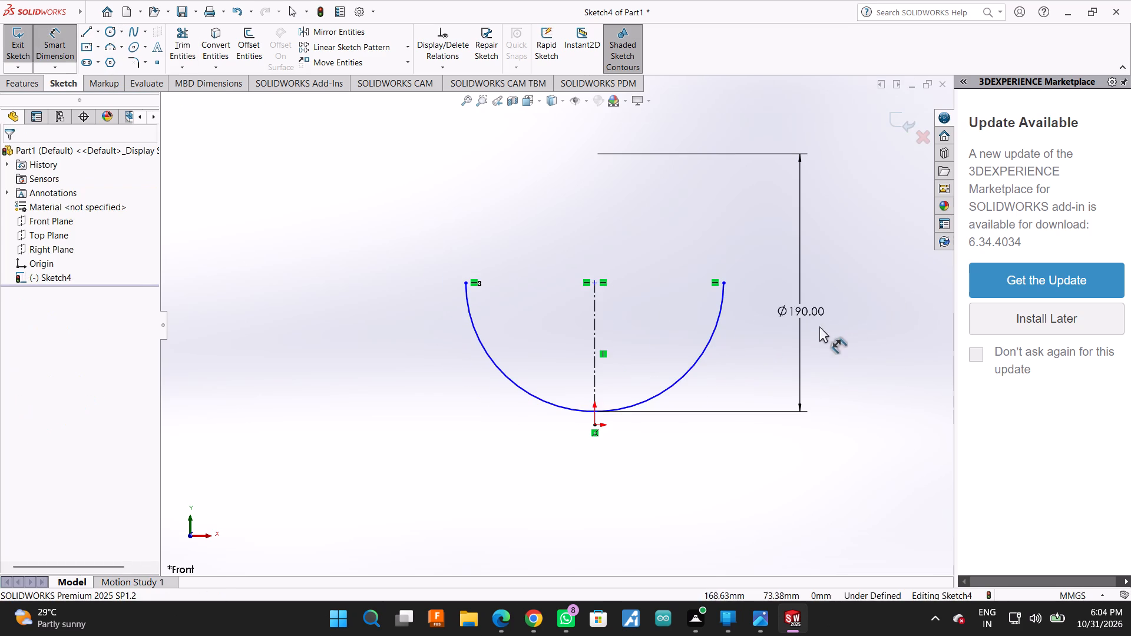
pyautogui.click(699, 352)
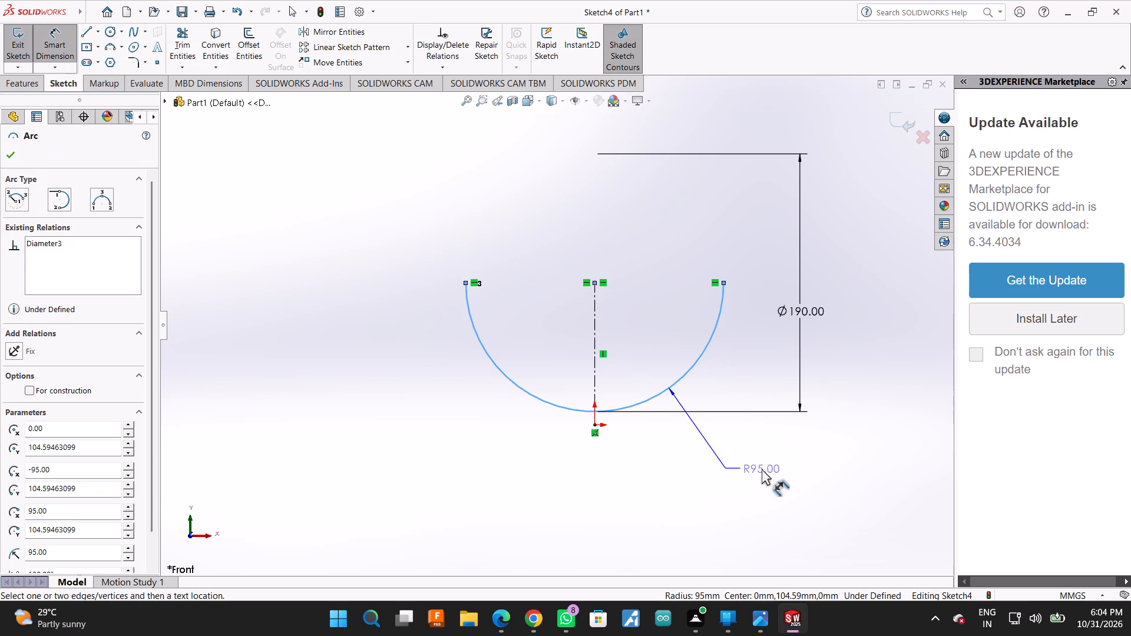
pyautogui.click(762, 469)
pyautogui.click(654, 307)
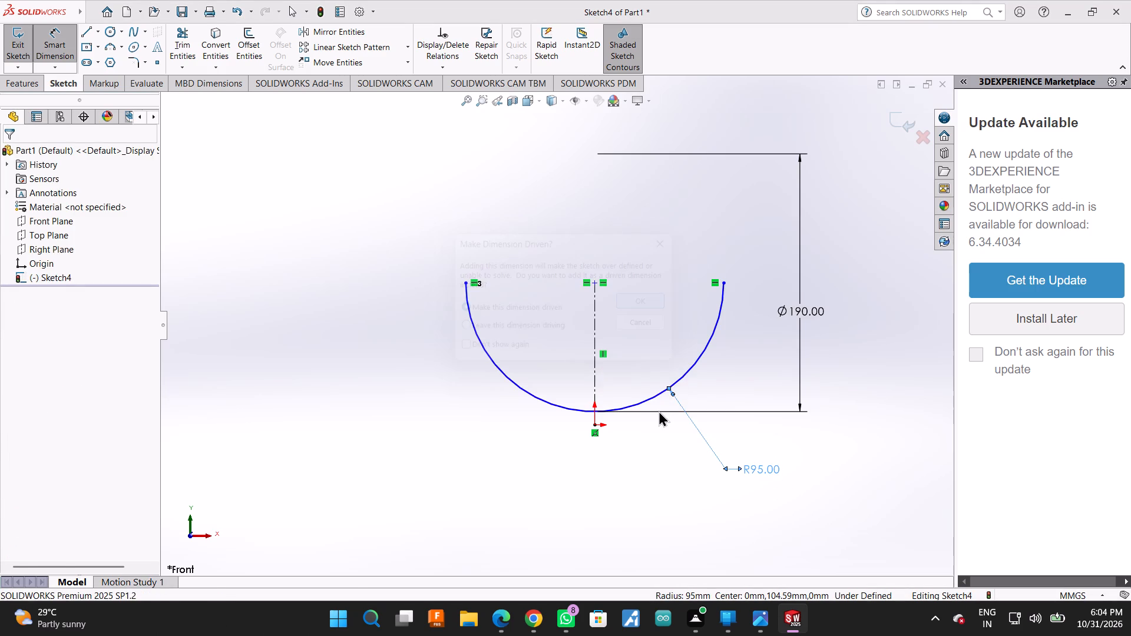
# Draw two circles concentric with the semicircular arc, one outside it with about 176 mm radius and one inside with about 48 mm.
pyautogui.scroll(-2, 659, 410)
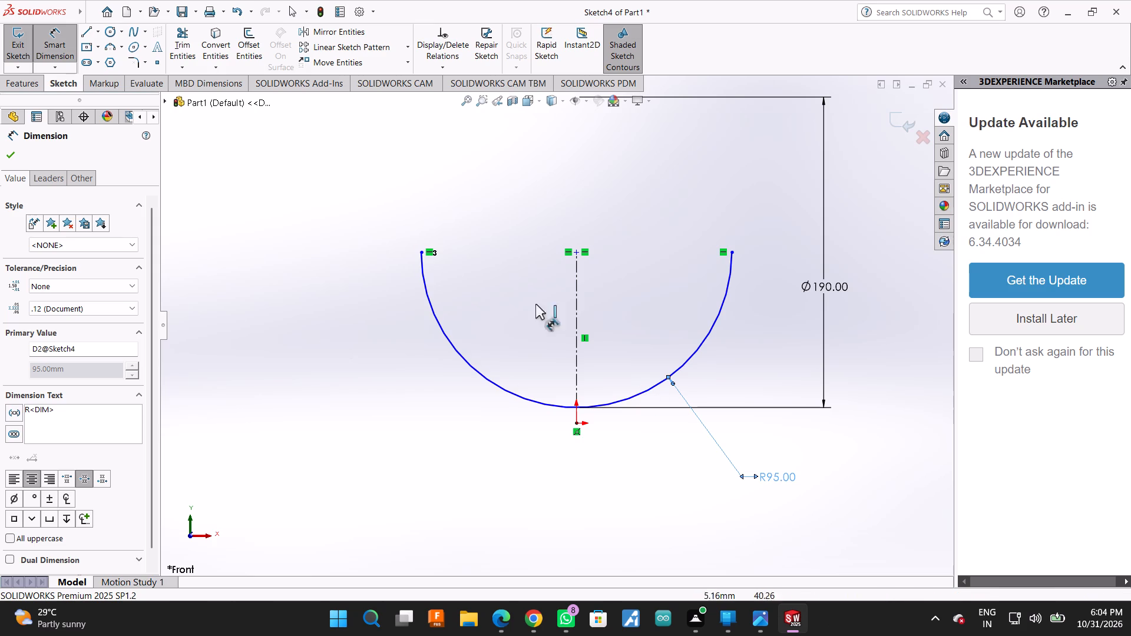
pyautogui.click(105, 37)
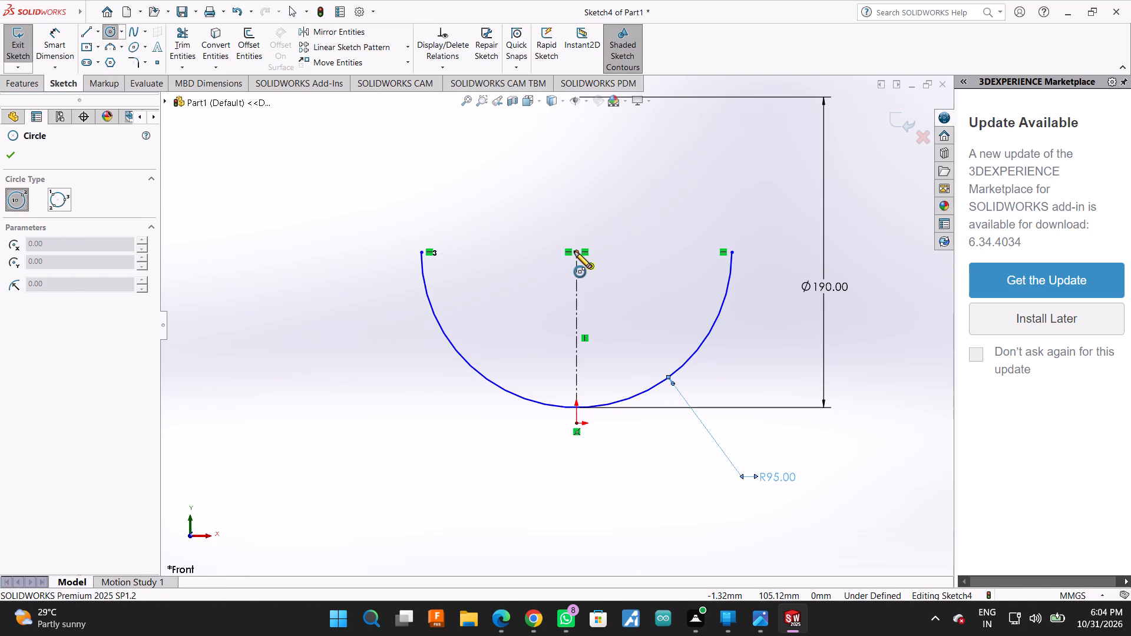
pyautogui.click(574, 251)
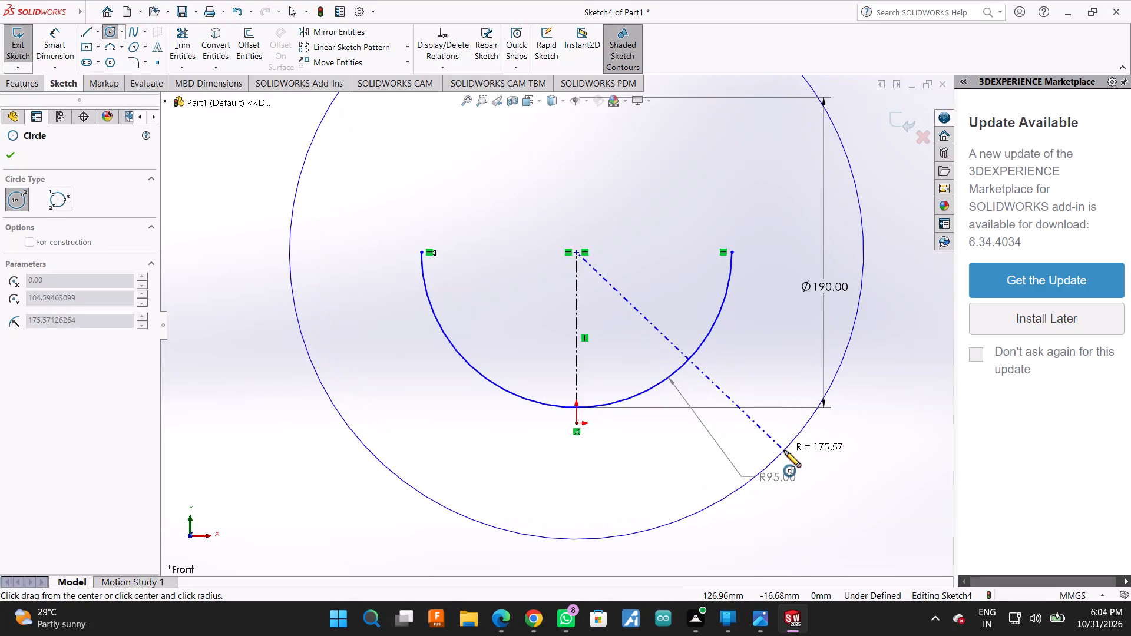
pyautogui.click(784, 450)
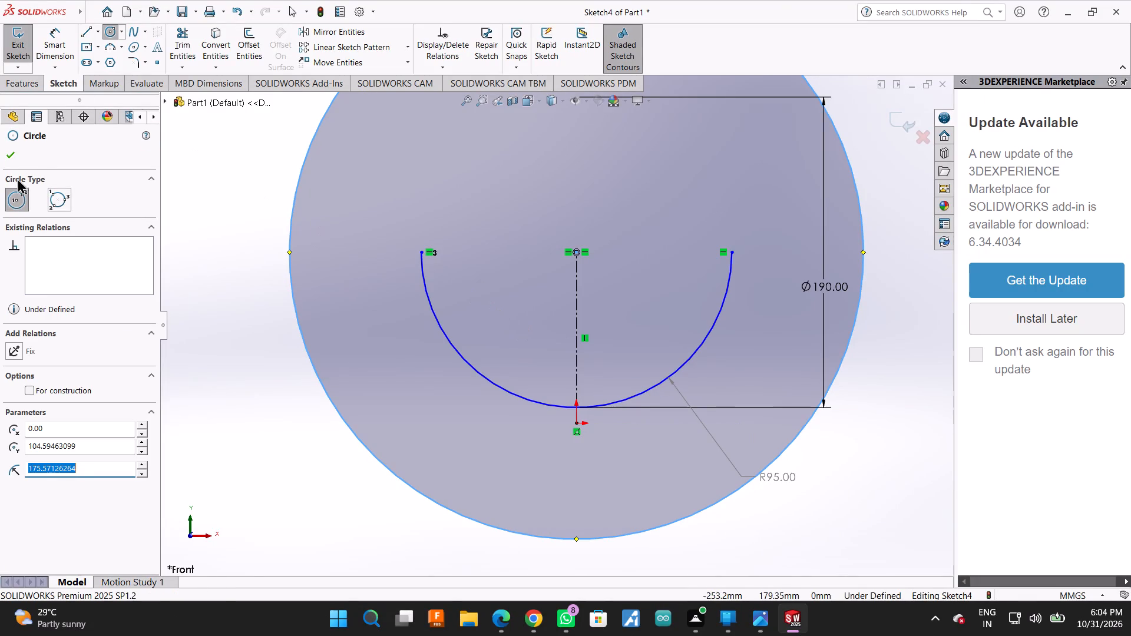
pyautogui.click(576, 252)
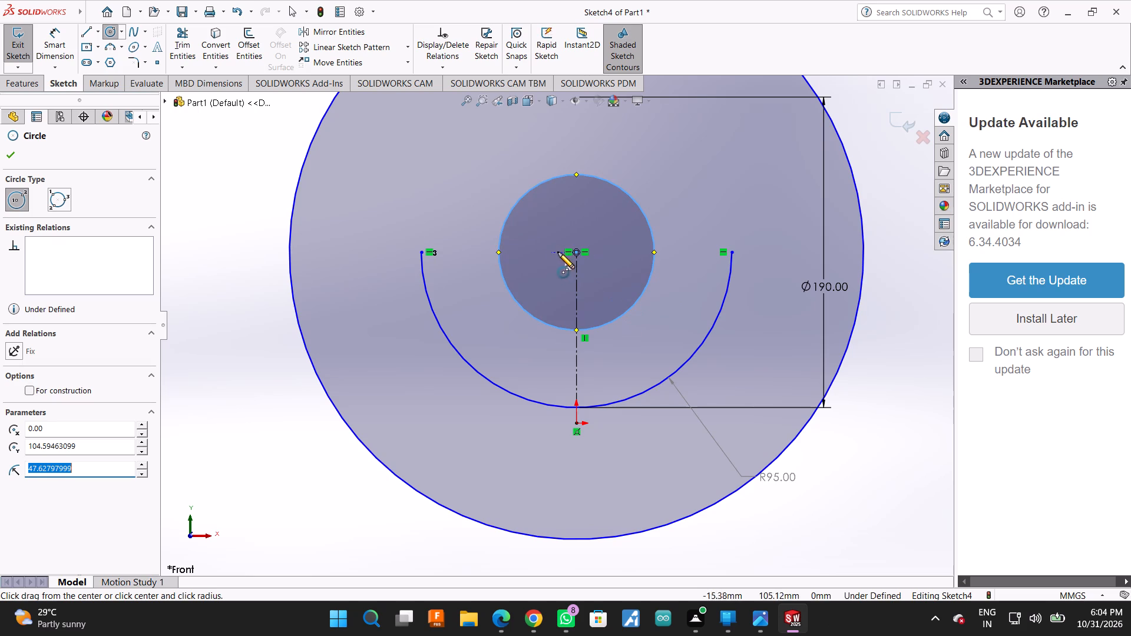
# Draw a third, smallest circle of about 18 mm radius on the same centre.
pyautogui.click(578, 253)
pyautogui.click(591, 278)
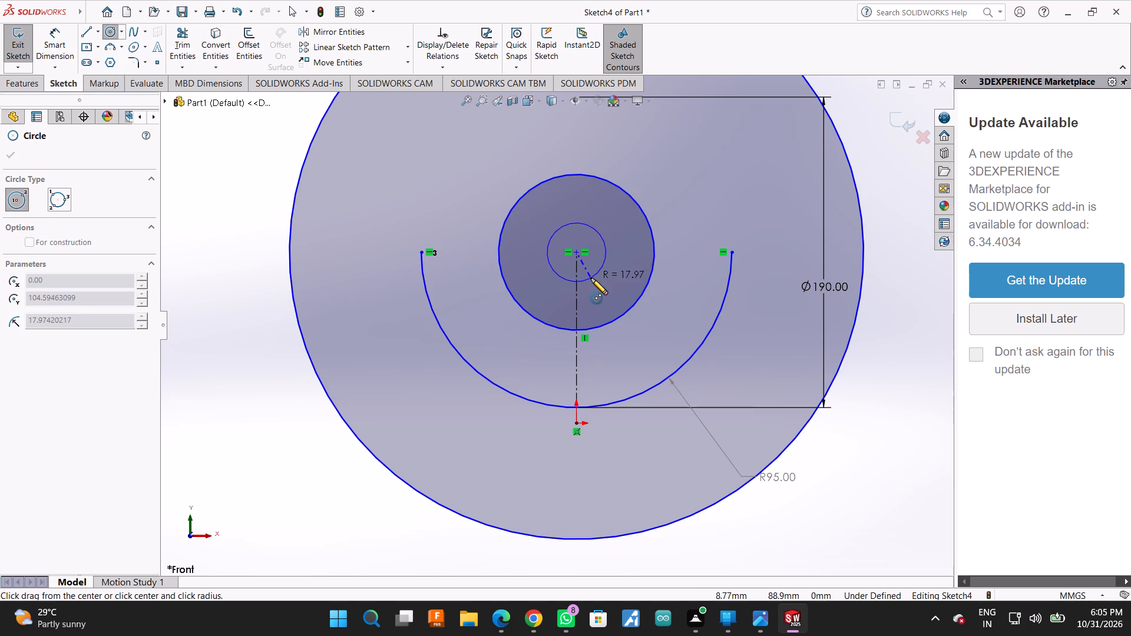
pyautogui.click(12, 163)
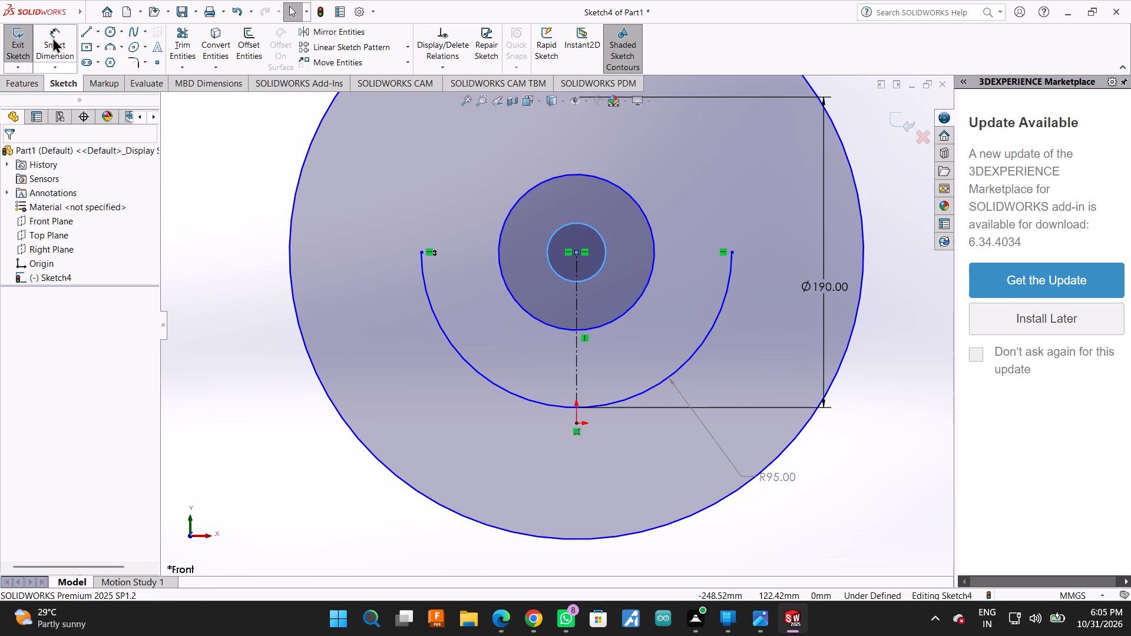
# Dimension the outermost circle with a diameter of 290 mm.
pyautogui.click(55, 34)
pyautogui.moveTo(788, 448); pyautogui.dragTo(794, 450)
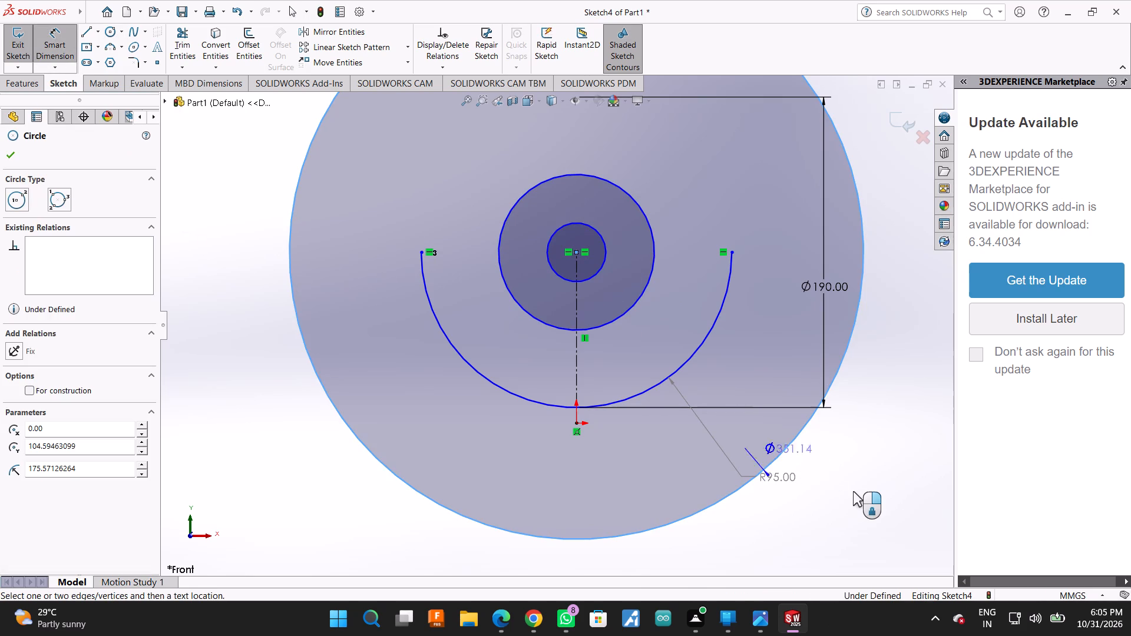
pyautogui.click(853, 491)
pyautogui.write('290')
pyautogui.press('Return')
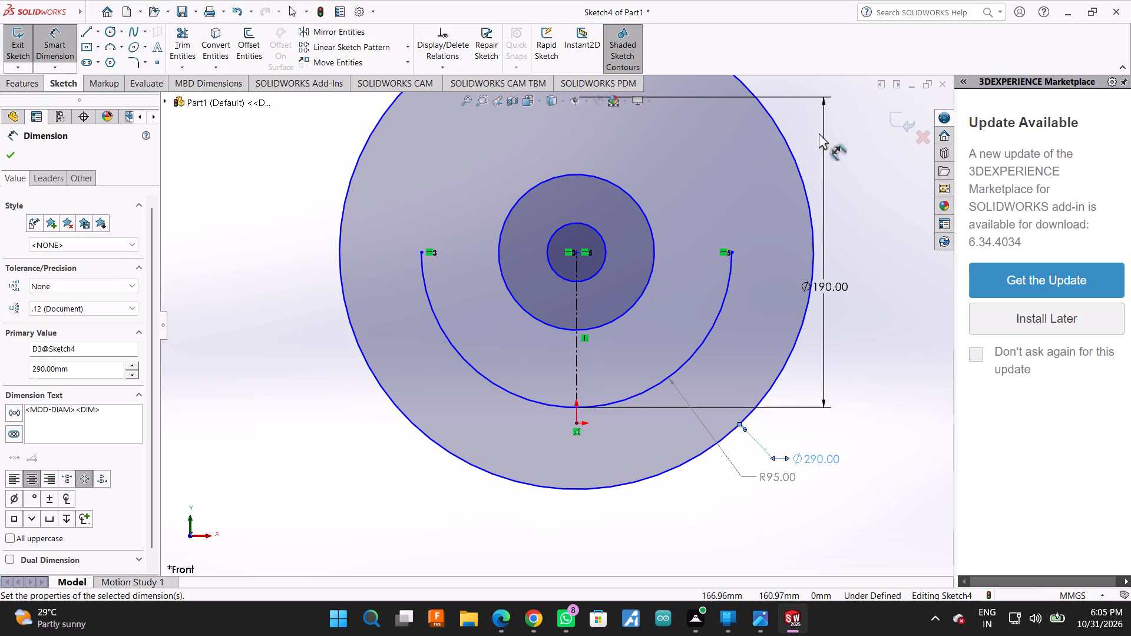
# Dimension the middle-sized full circle inside the arc with a diameter of 90 mm.
pyautogui.click(652, 236)
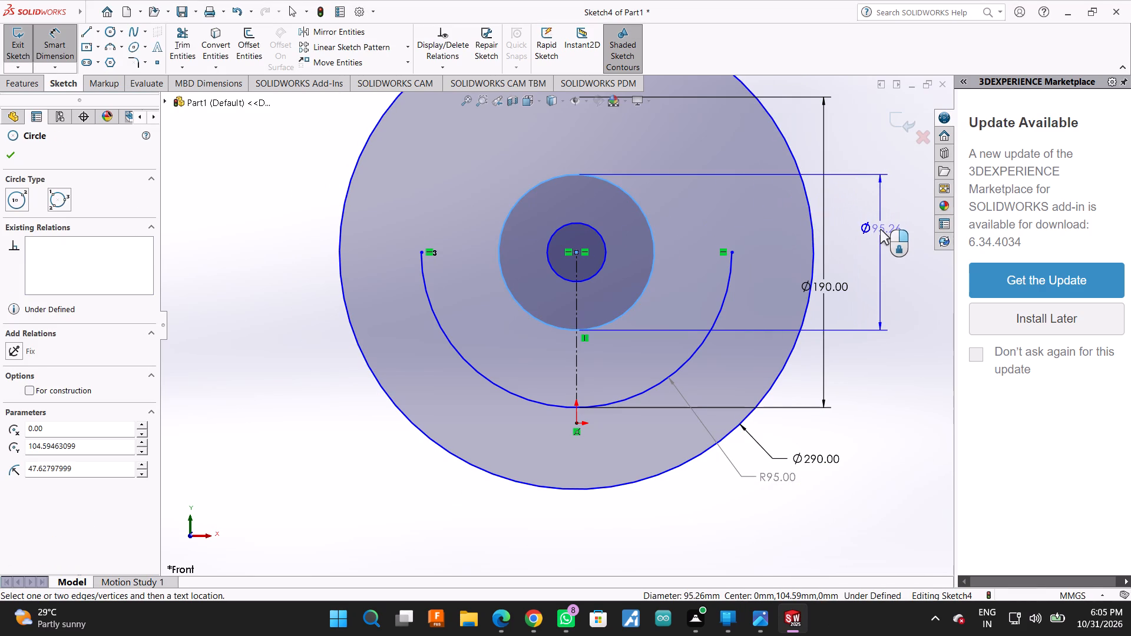
pyautogui.click(880, 229)
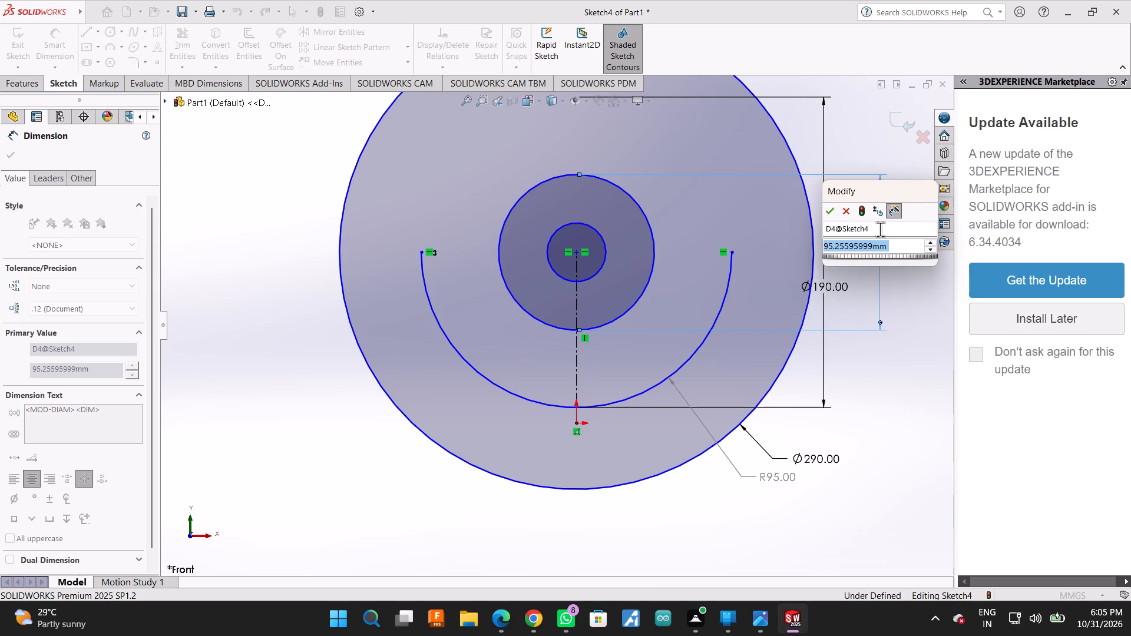
pyautogui.write('90')
pyautogui.press('Return')
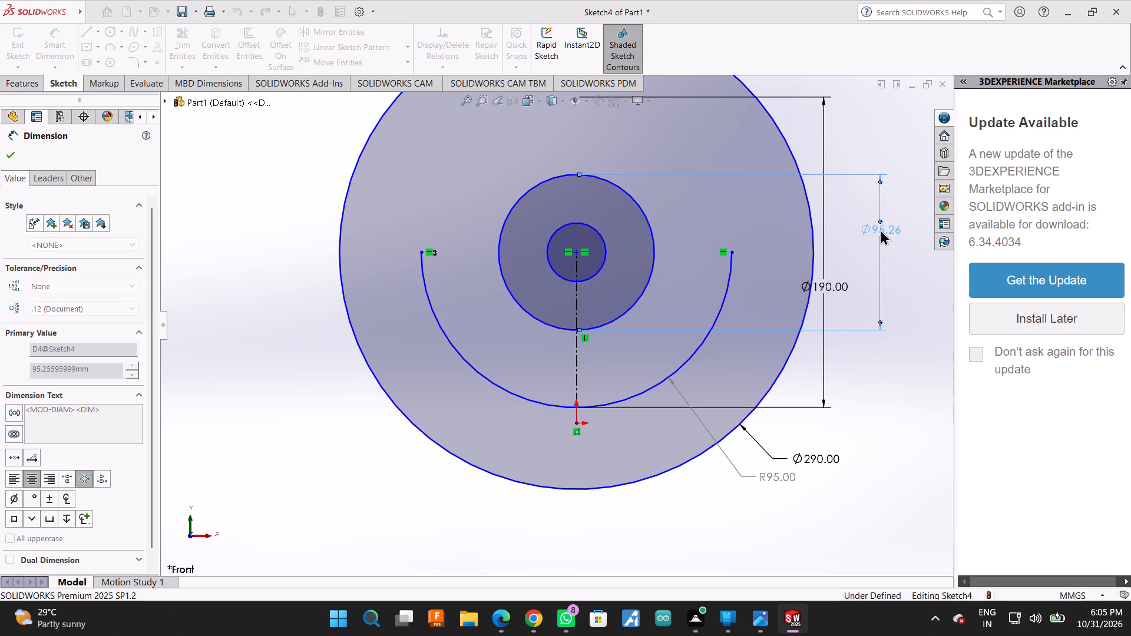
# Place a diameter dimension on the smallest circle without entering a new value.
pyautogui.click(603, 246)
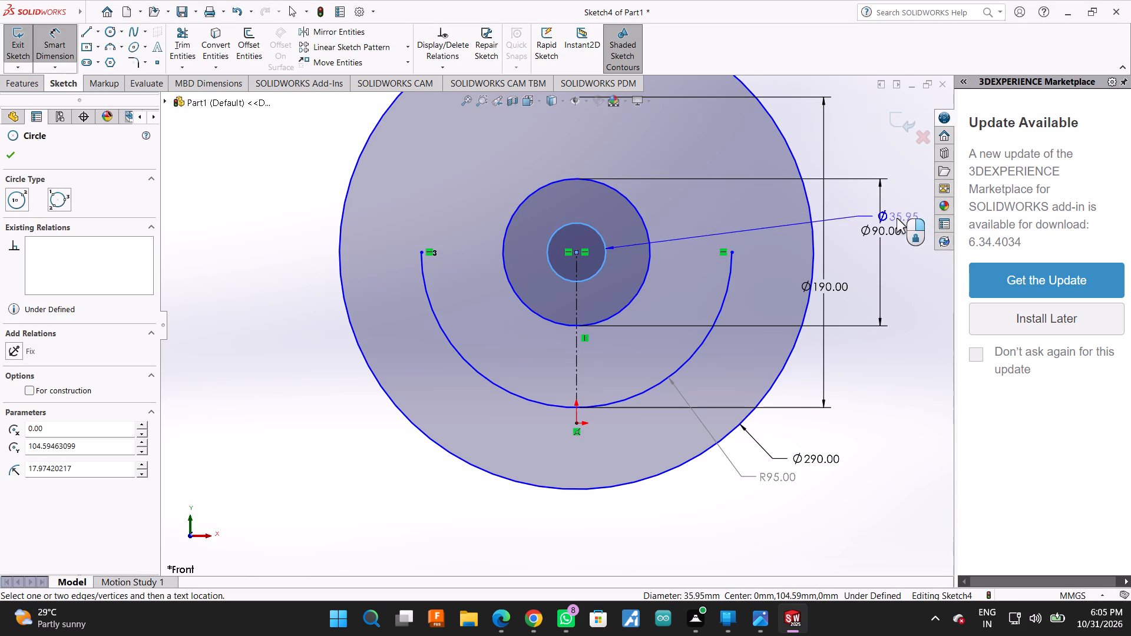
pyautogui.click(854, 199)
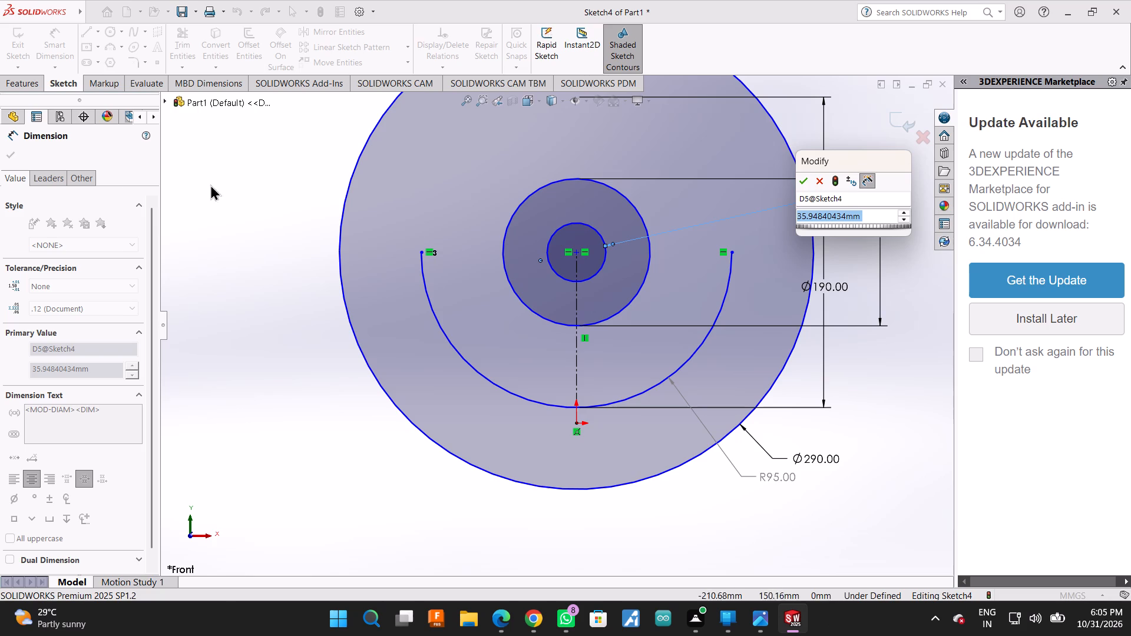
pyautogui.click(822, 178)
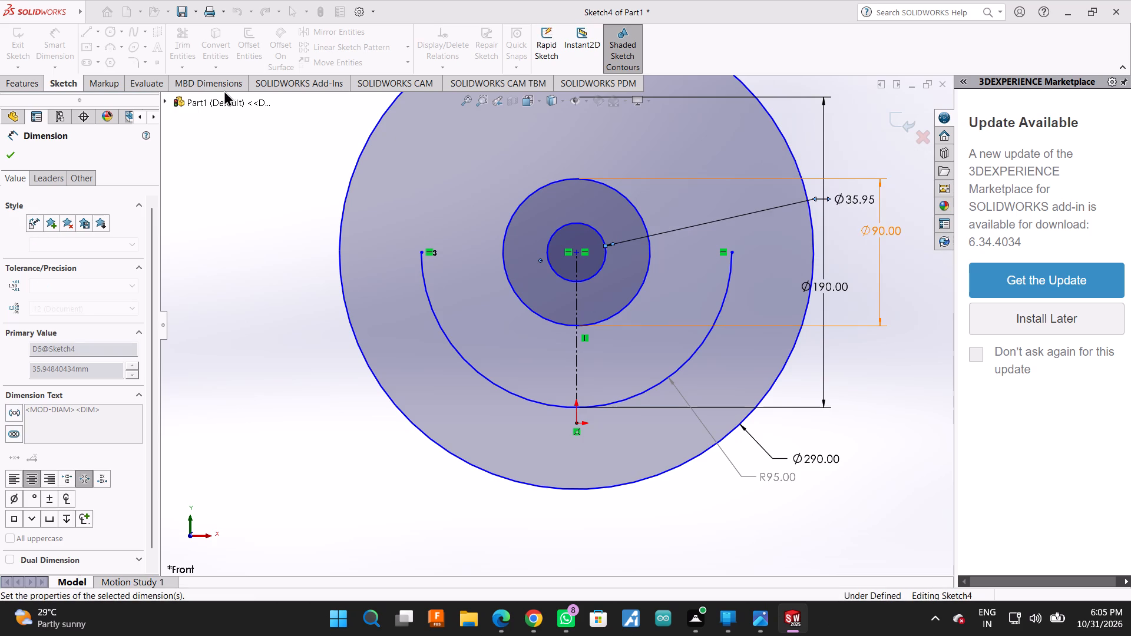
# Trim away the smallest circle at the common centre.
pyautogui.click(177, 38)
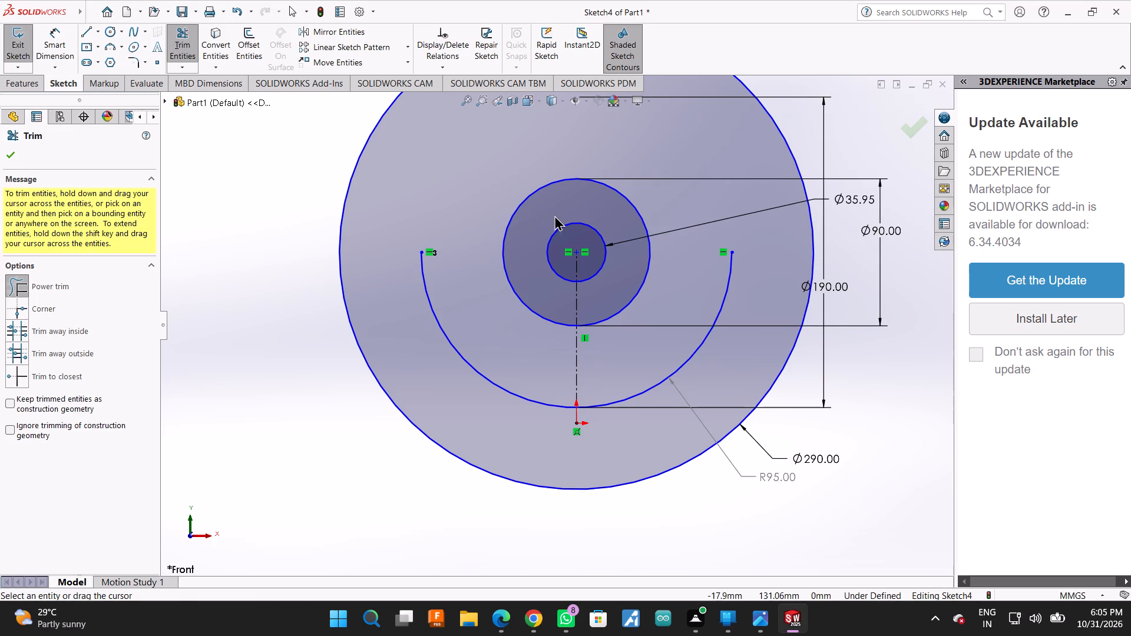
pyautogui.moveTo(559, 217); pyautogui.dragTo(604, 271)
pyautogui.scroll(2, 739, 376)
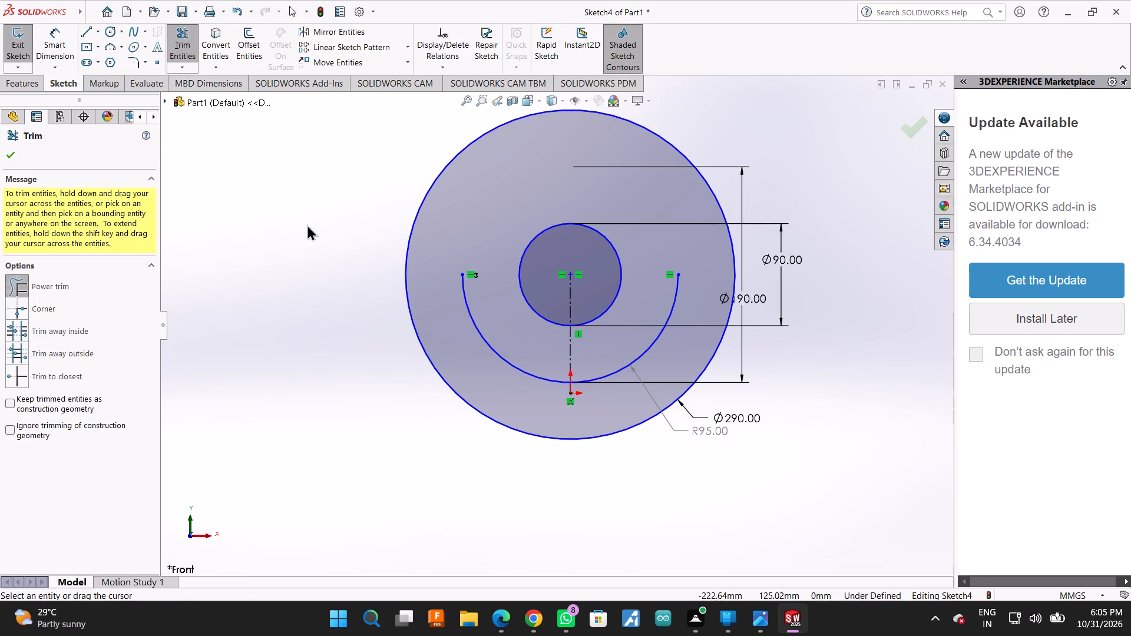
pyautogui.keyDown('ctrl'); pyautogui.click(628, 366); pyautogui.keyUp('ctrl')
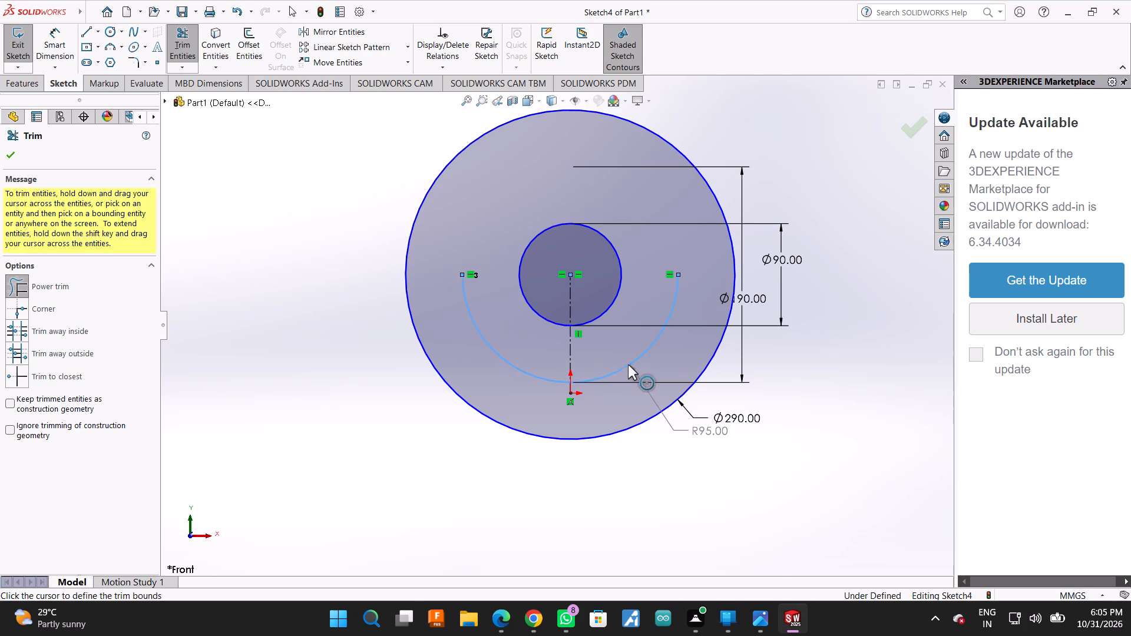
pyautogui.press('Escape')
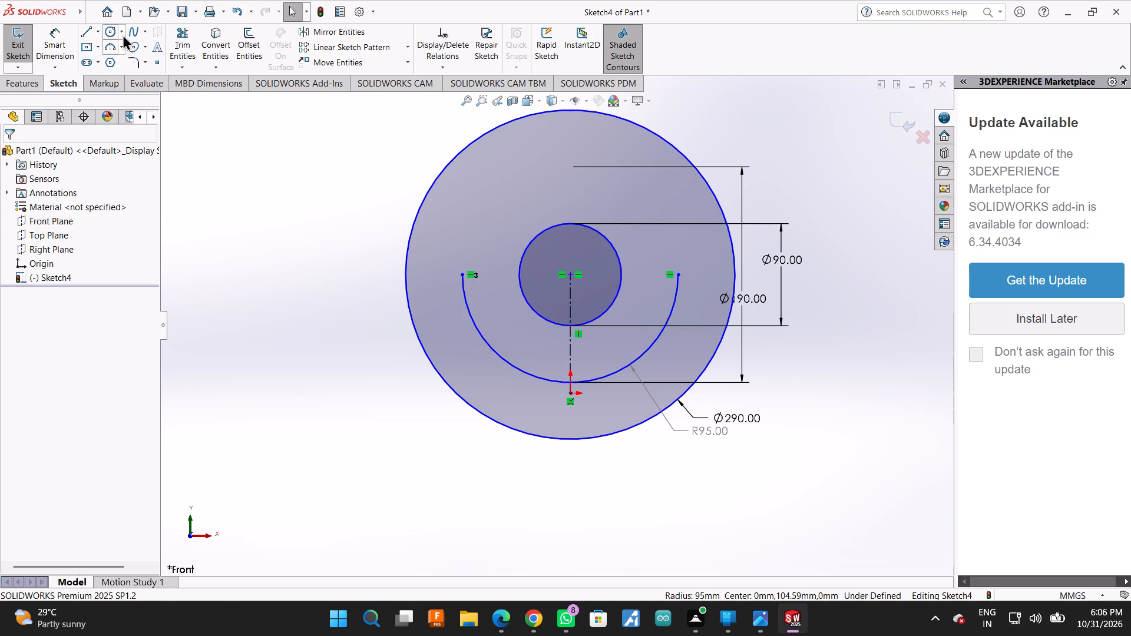
# Draw a horizontal line through the common centre, spanning the 290 mm circle from side to side.
pyautogui.click(81, 29)
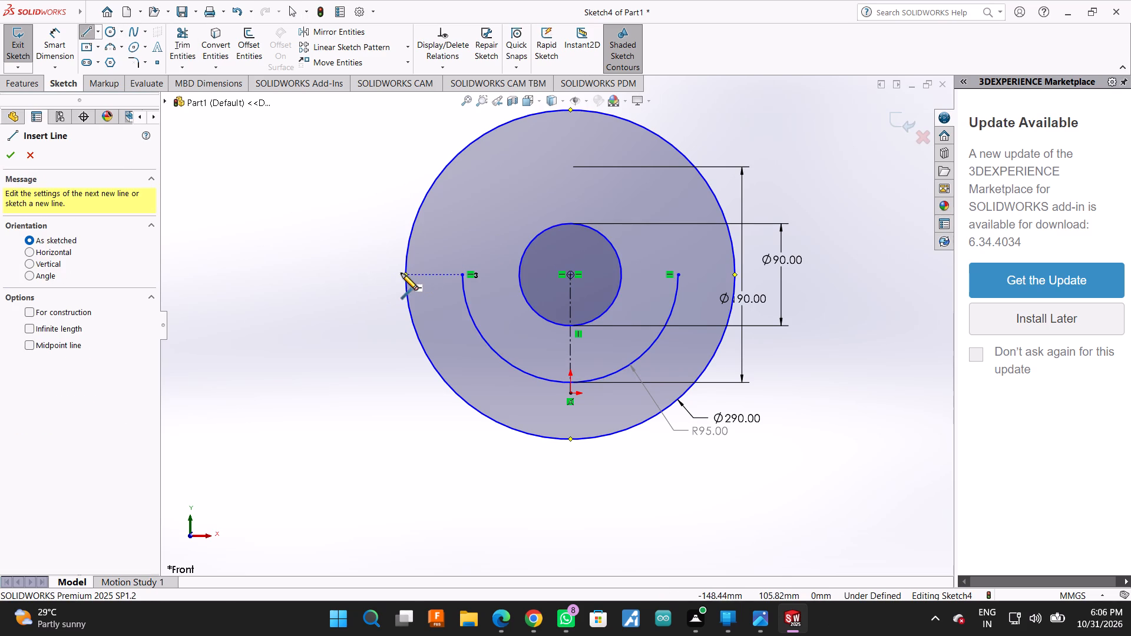
pyautogui.click(401, 273)
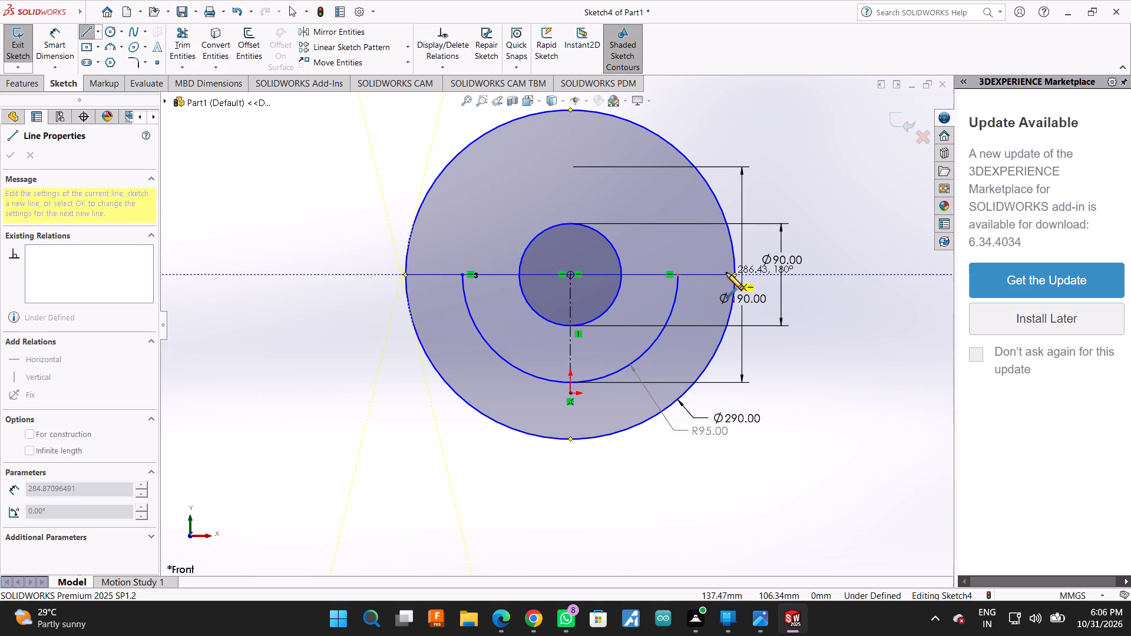
pyautogui.click(735, 272)
pyautogui.press('Escape')
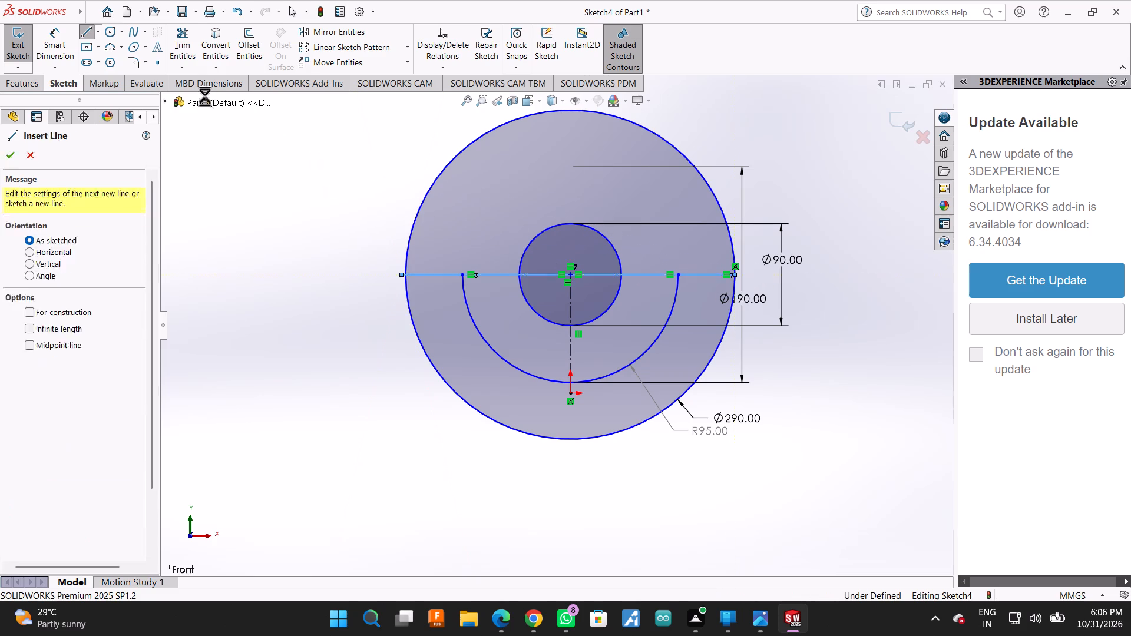
# Trim away the upper halves of the 290 mm and 90 mm circles above the horizontal line.
pyautogui.click(171, 29)
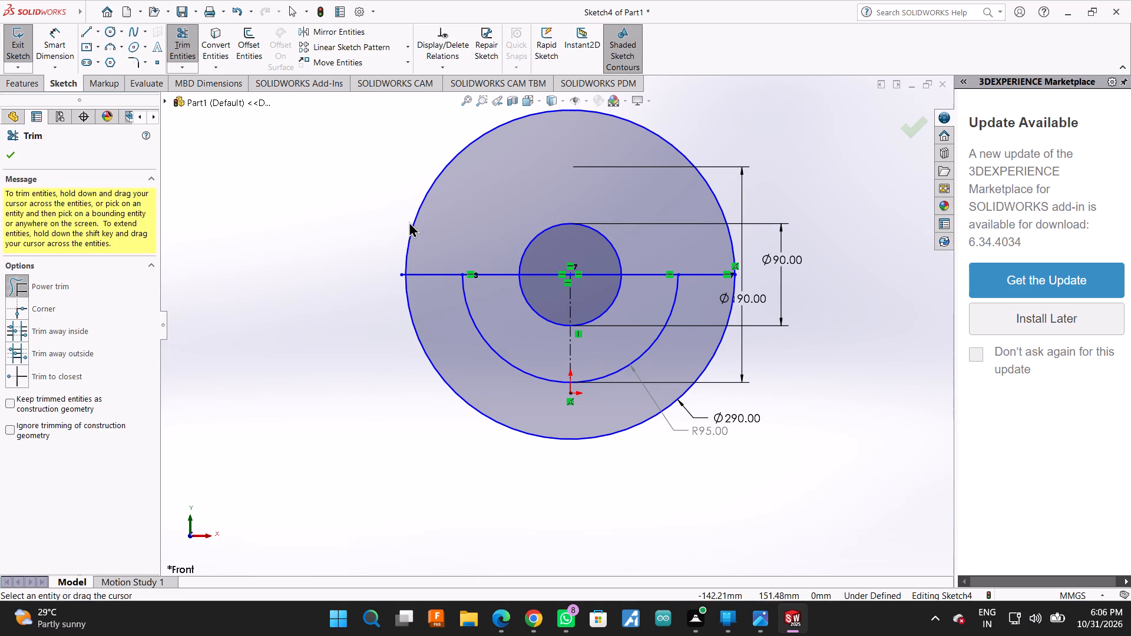
pyautogui.moveTo(397, 222); pyautogui.dragTo(429, 233)
pyautogui.moveTo(524, 238); pyautogui.dragTo(557, 254)
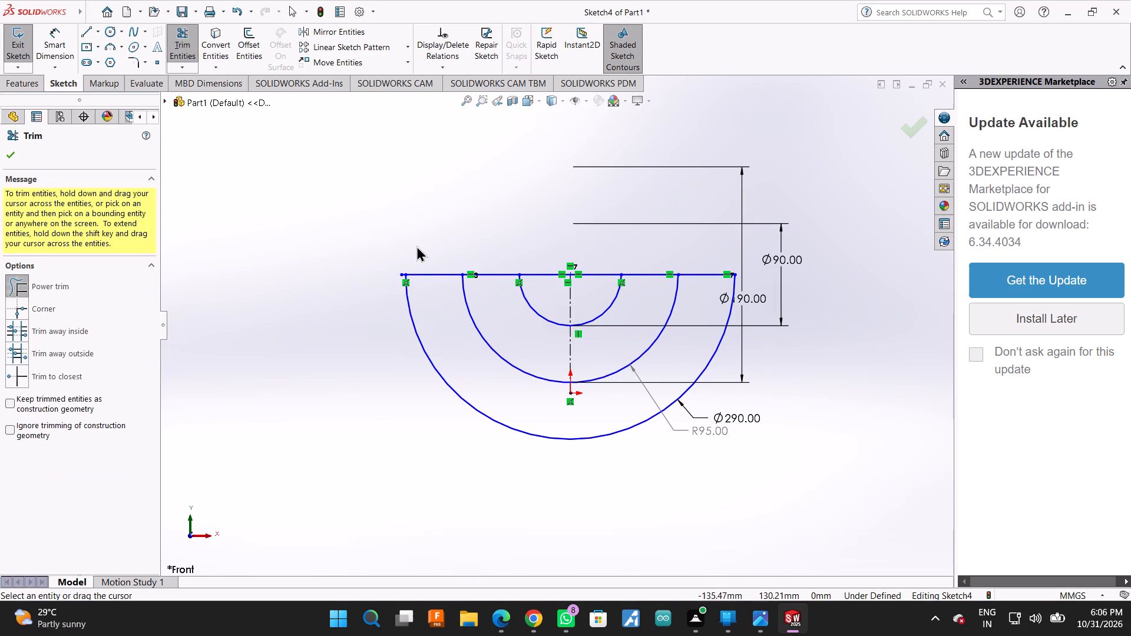
# Trim away the horizontal line's segments between the arc ends, leaving three open concentric lower semicircles.
pyautogui.moveTo(416, 246); pyautogui.dragTo(430, 290)
pyautogui.moveTo(478, 256); pyautogui.dragTo(494, 291)
pyautogui.moveTo(555, 255); pyautogui.dragTo(555, 291)
pyautogui.moveTo(591, 261); pyautogui.dragTo(595, 290)
pyautogui.moveTo(633, 258); pyautogui.dragTo(634, 304)
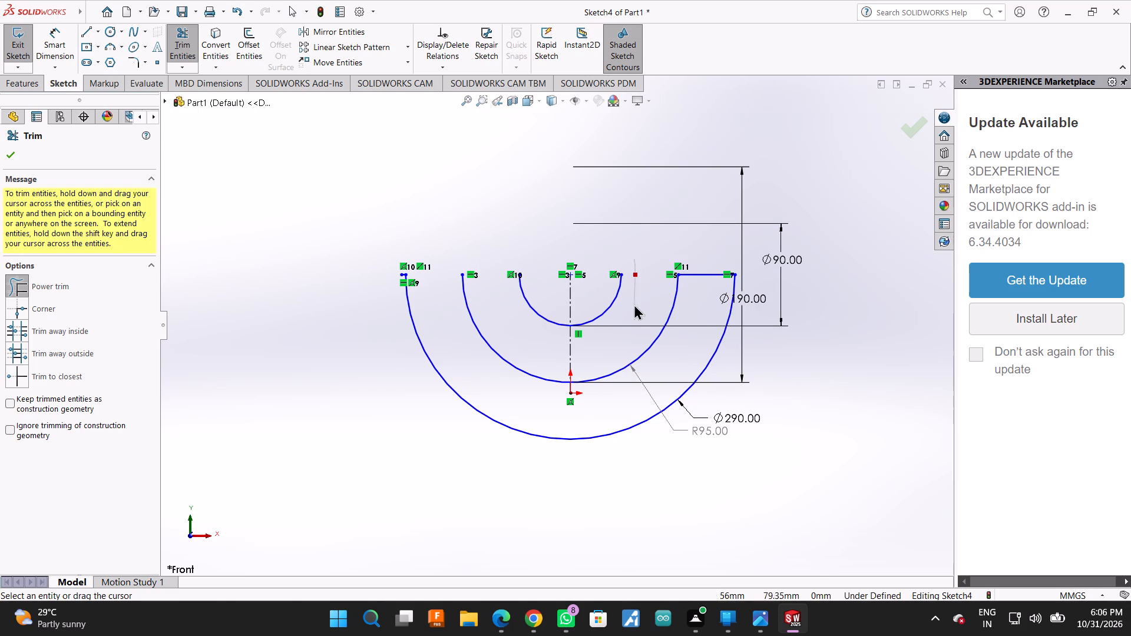
pyautogui.moveTo(634, 304); pyautogui.dragTo(640, 294)
pyautogui.moveTo(687, 254); pyautogui.dragTo(692, 297)
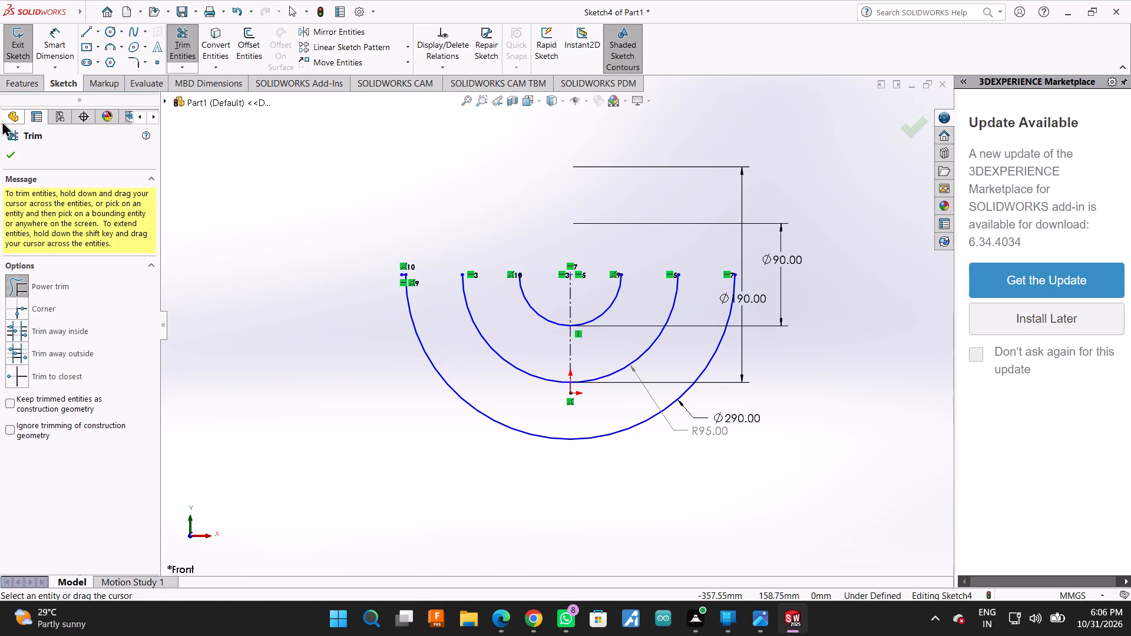
pyautogui.click(14, 163)
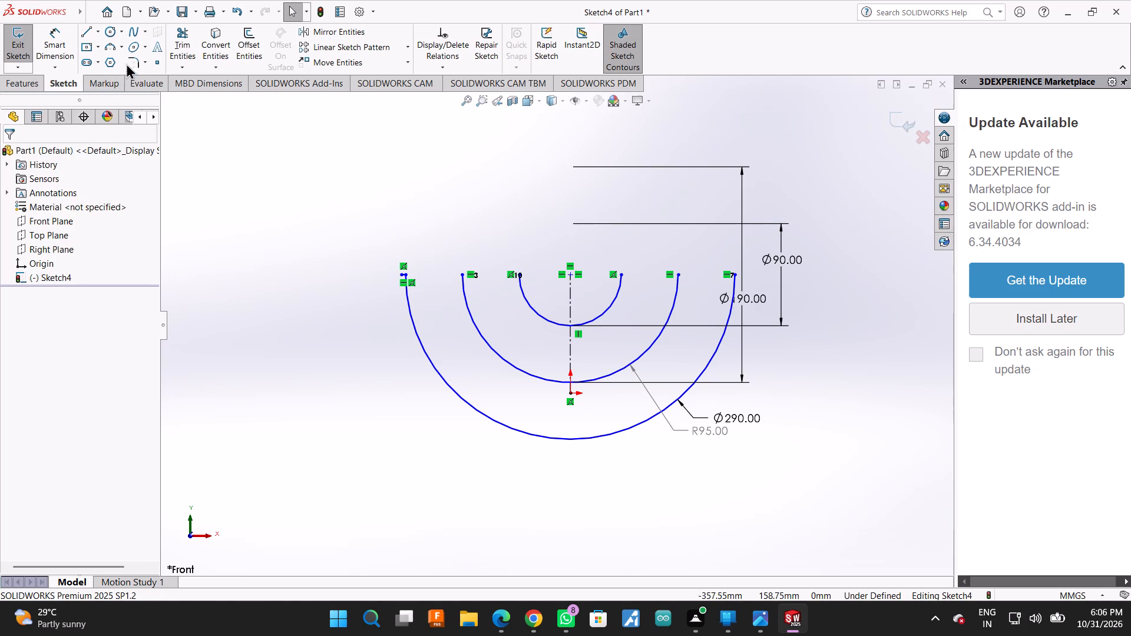
pyautogui.press('Escape')
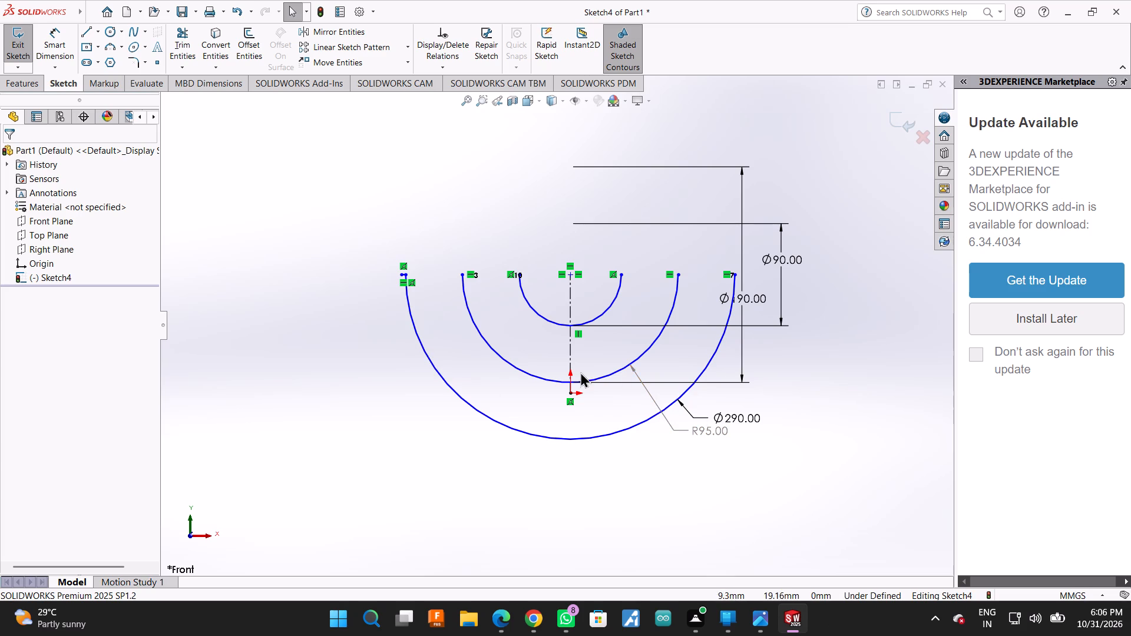
# Convert the middle 190 mm diameter semicircular arc to construction geometry.
pyautogui.keyDown('ctrl'); pyautogui.click(583, 380); pyautogui.keyUp('ctrl')
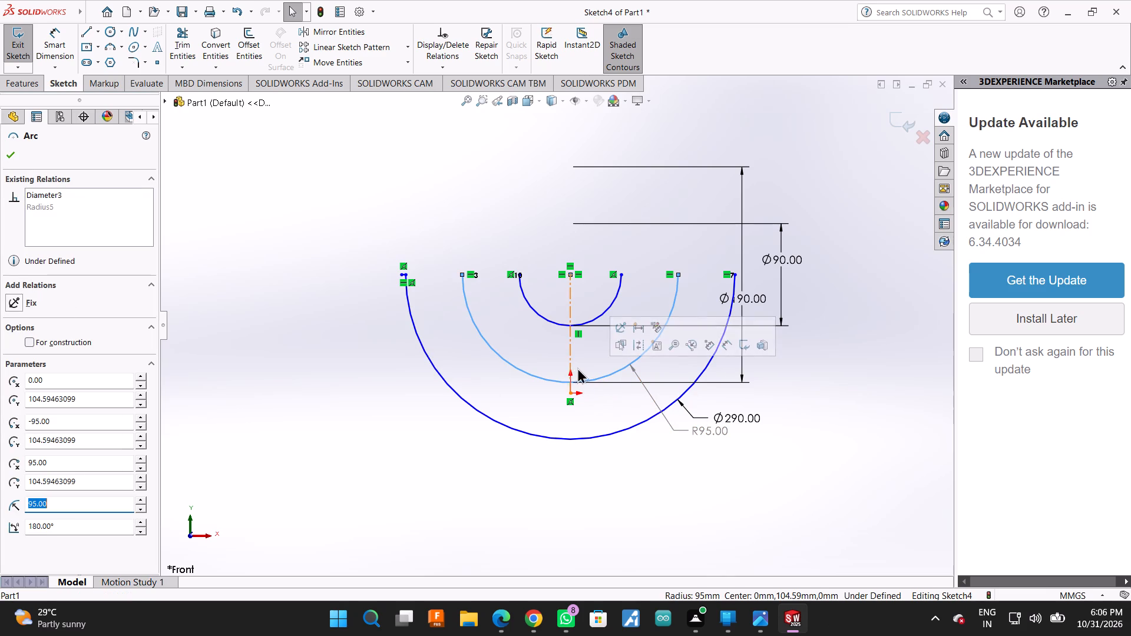
pyautogui.click(28, 341)
pyautogui.click(10, 154)
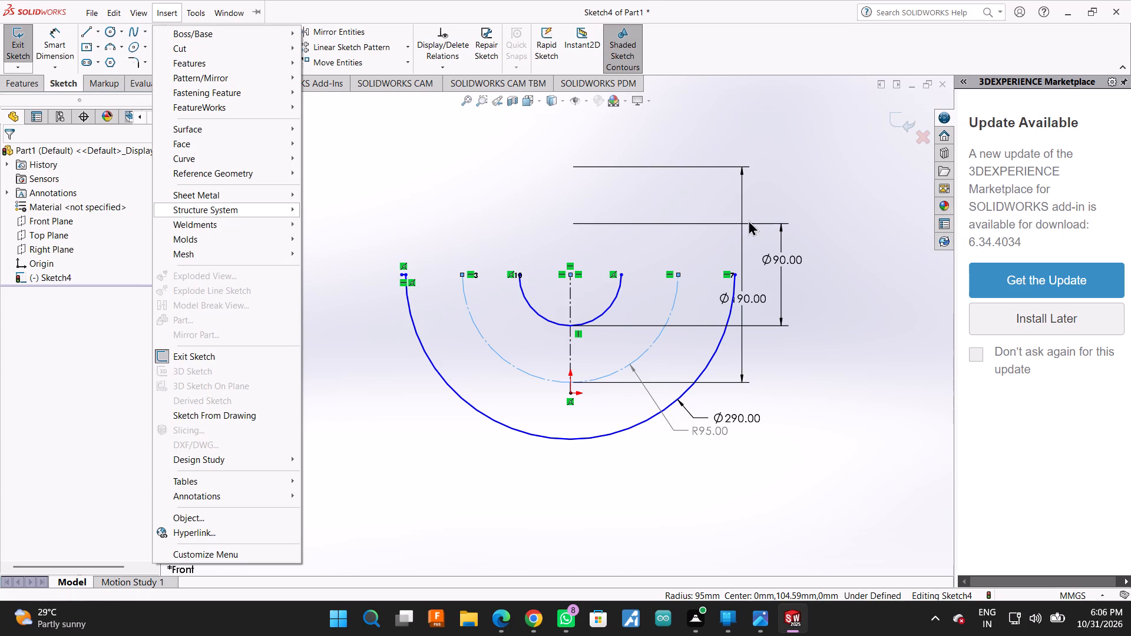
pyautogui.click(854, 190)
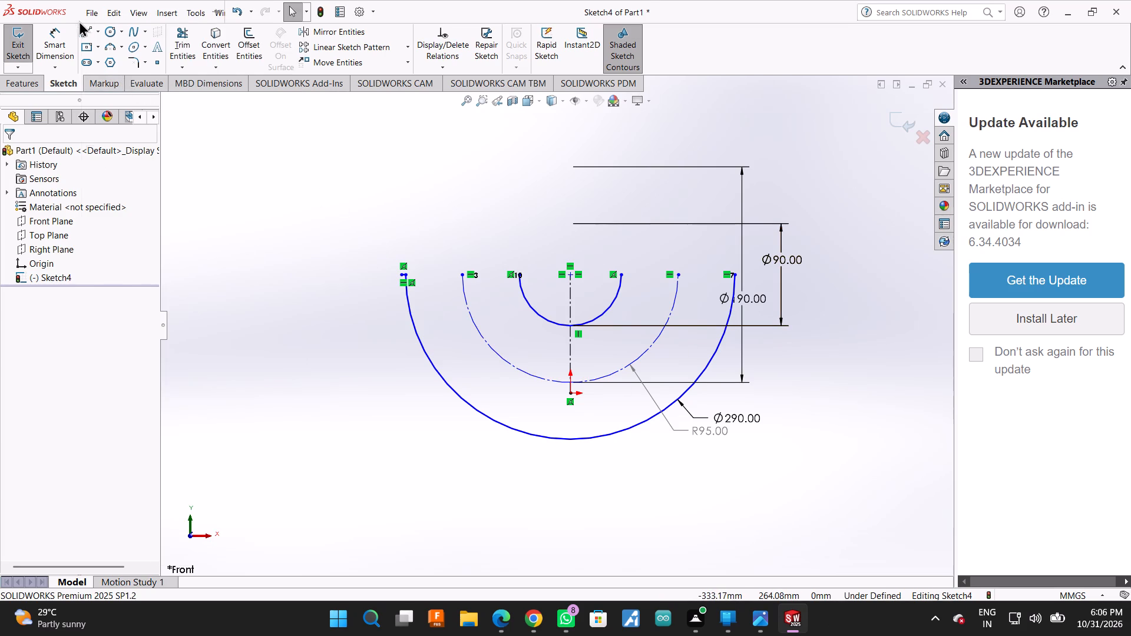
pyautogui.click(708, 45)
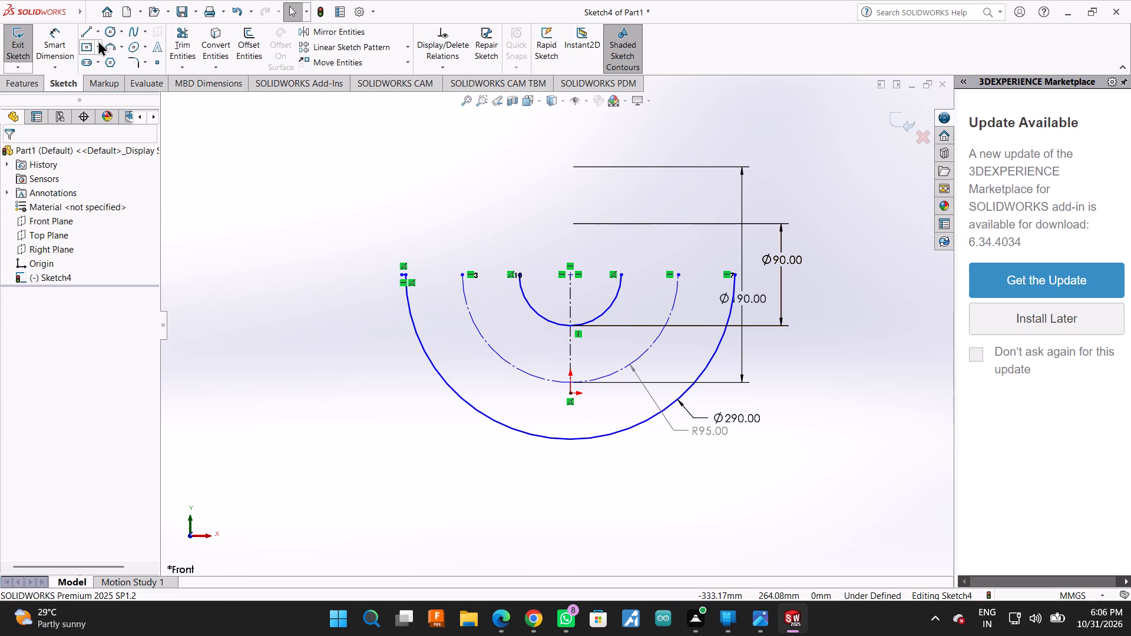
# Draw a 100 mm horizontal line joining the right ends of the inner and outer semicircular arcs.
pyautogui.click(86, 37)
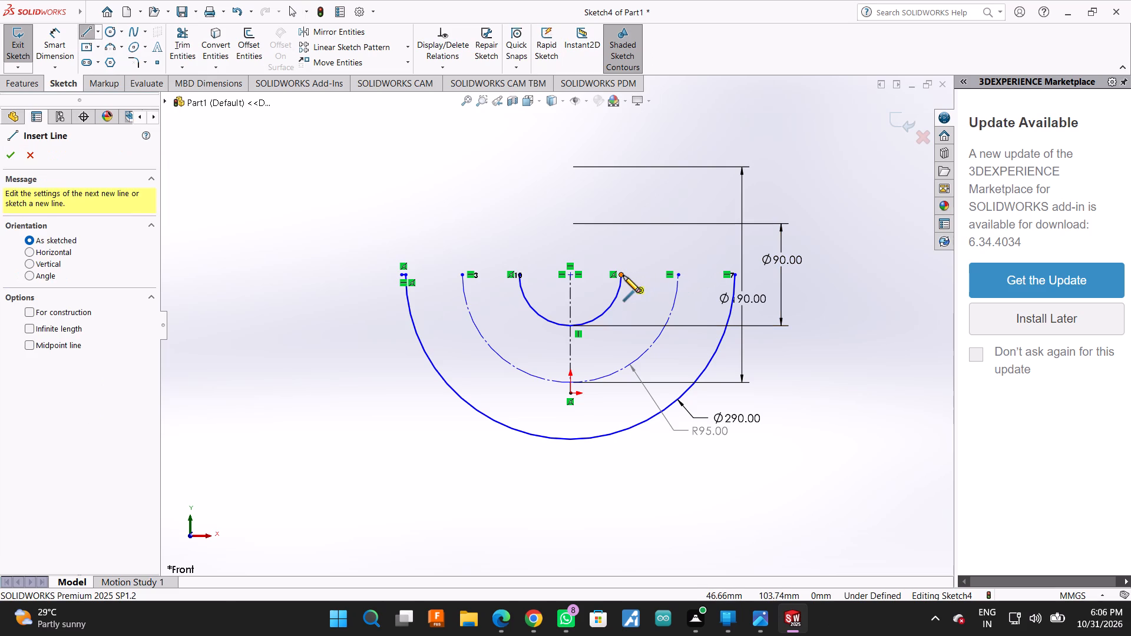
pyautogui.click(623, 276)
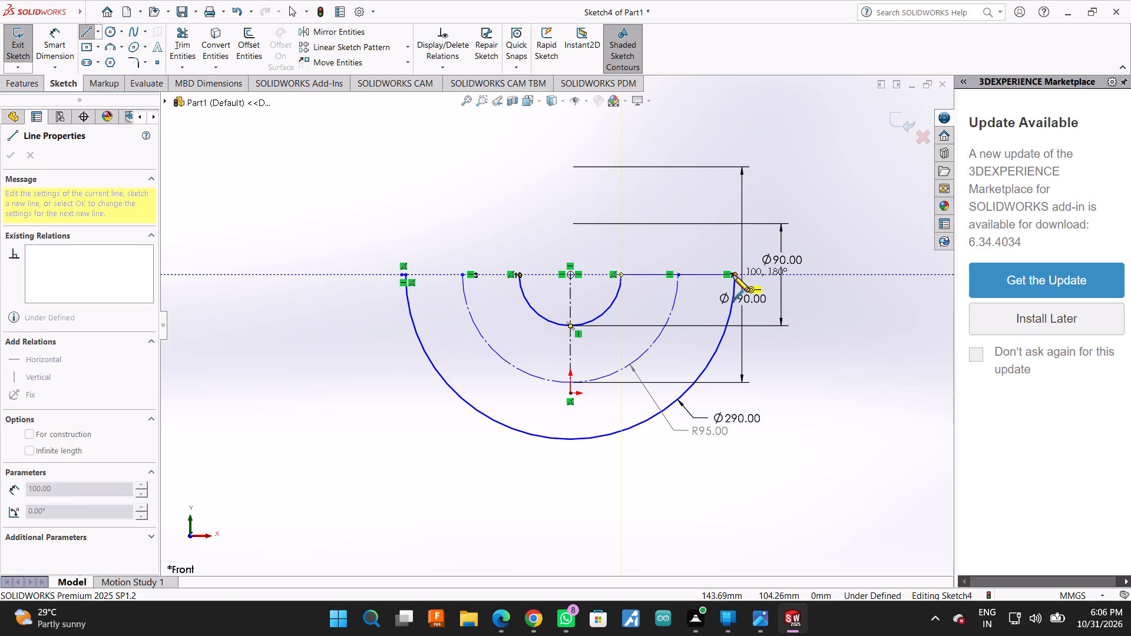
pyautogui.click(733, 275)
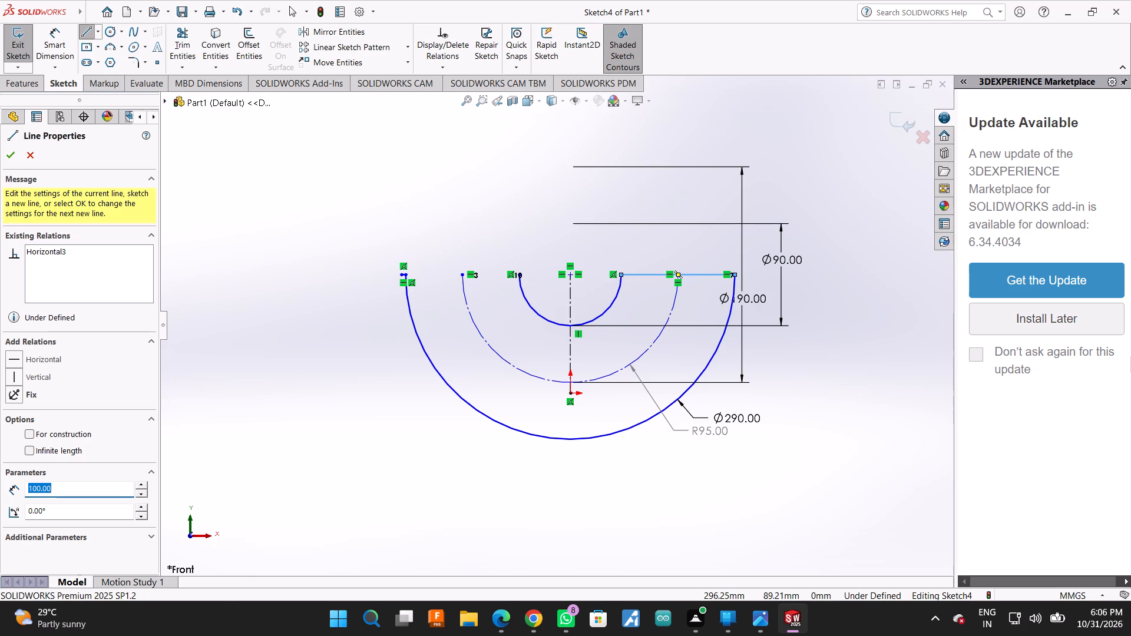
# Undo the line joining the right ends of the inner and outer arcs.
pyautogui.hotkey('ctrl', 'z')
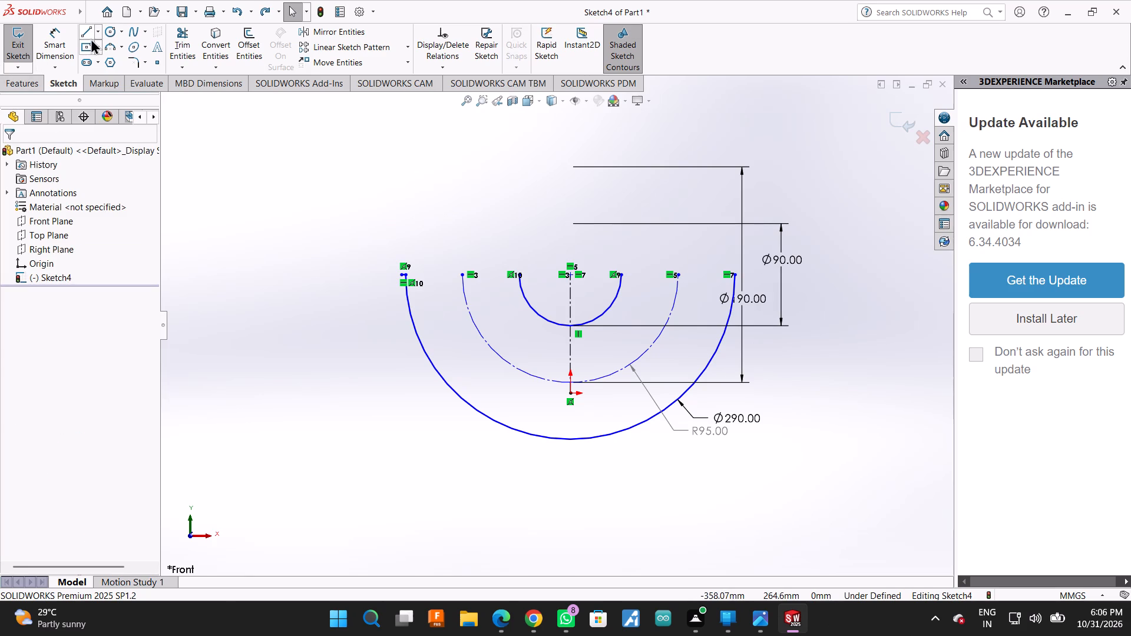
# Check the distance between the right ends of the inner and outer arcs with a trial dimension.
pyautogui.click(48, 39)
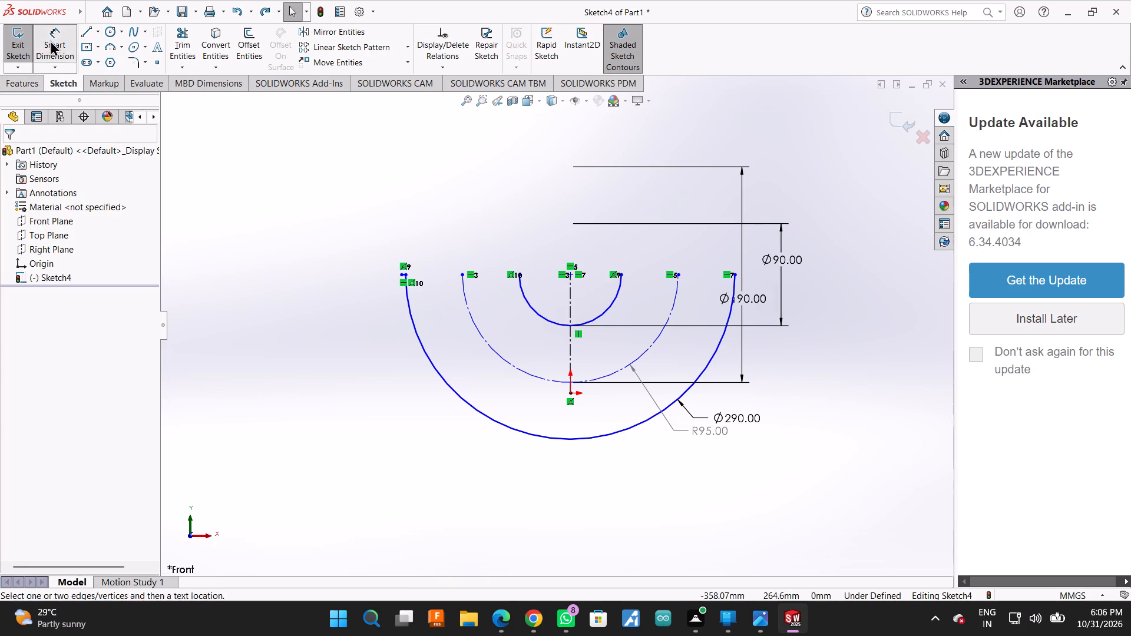
pyautogui.click(618, 275)
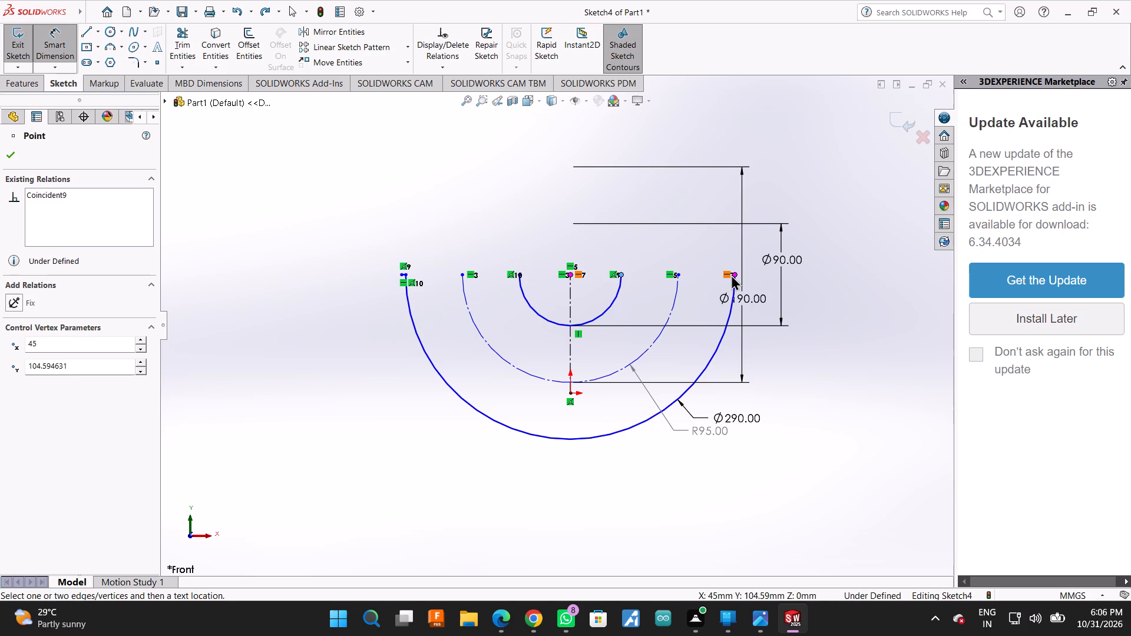
pyautogui.click(735, 273)
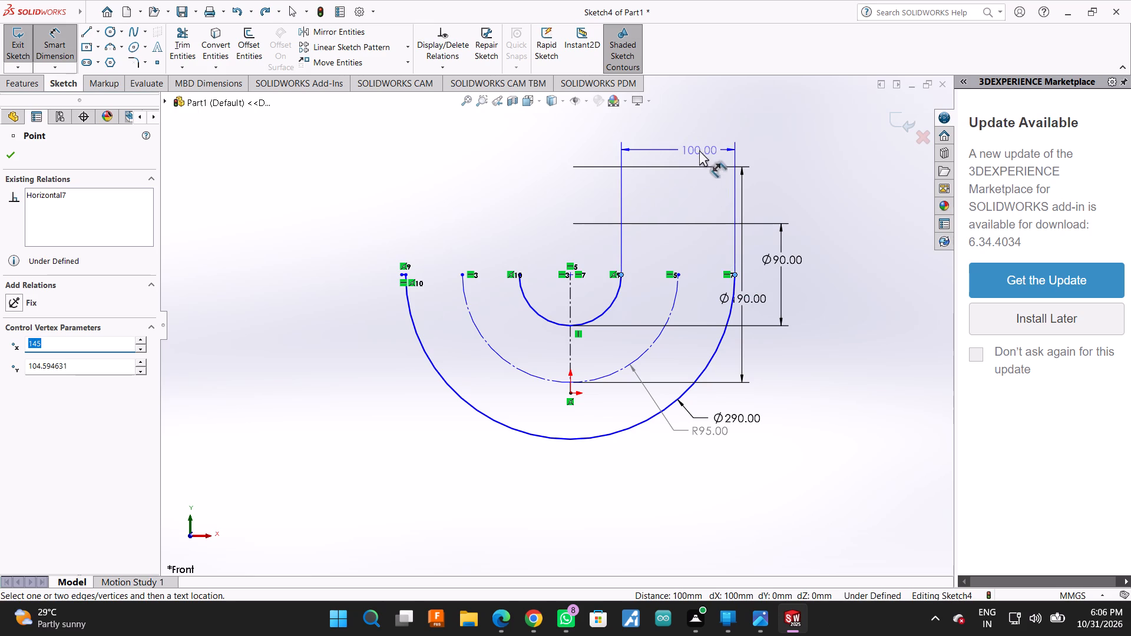
pyautogui.press('Escape')
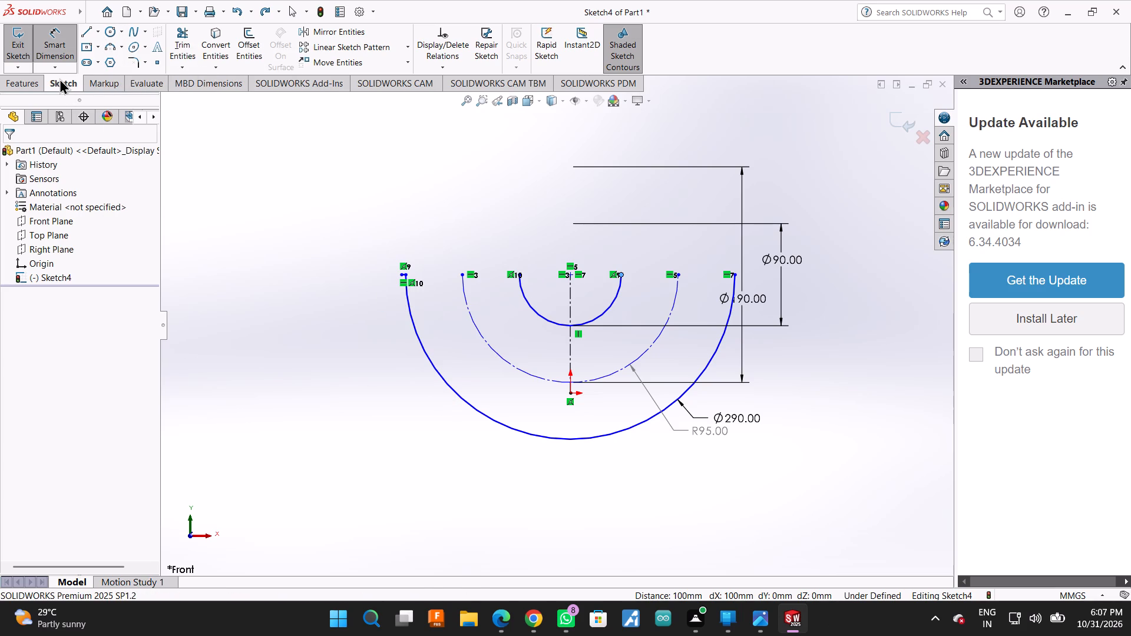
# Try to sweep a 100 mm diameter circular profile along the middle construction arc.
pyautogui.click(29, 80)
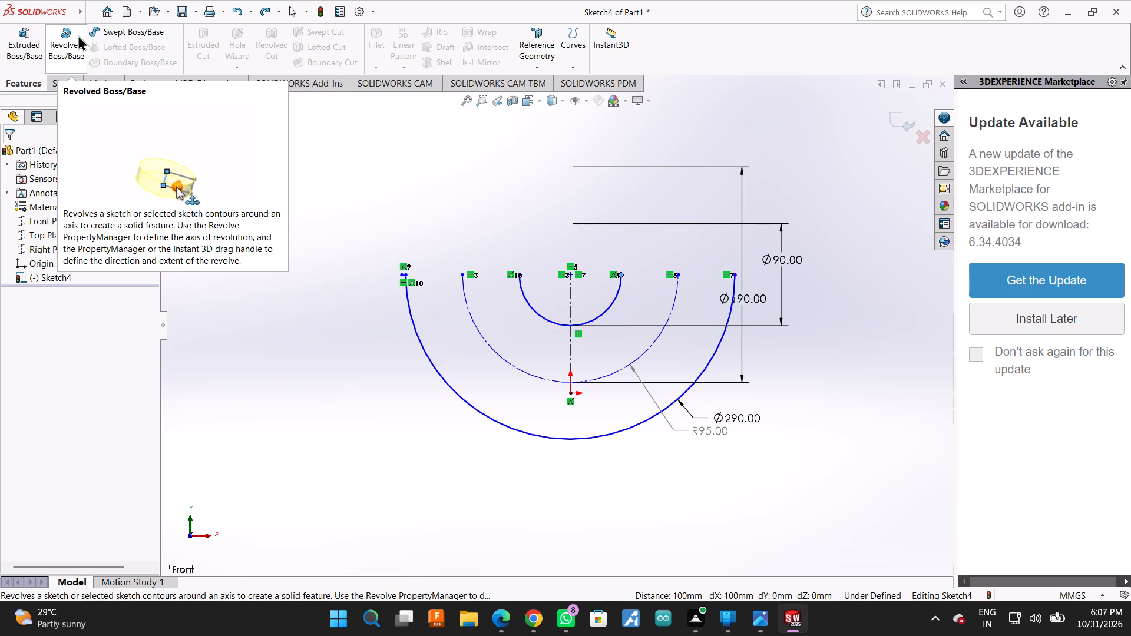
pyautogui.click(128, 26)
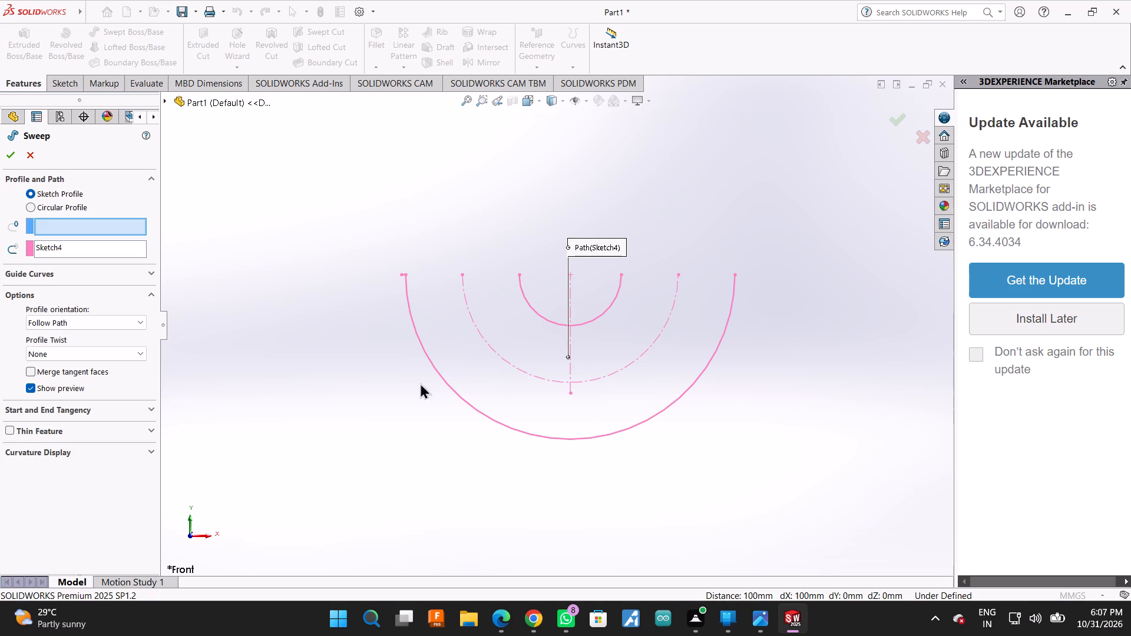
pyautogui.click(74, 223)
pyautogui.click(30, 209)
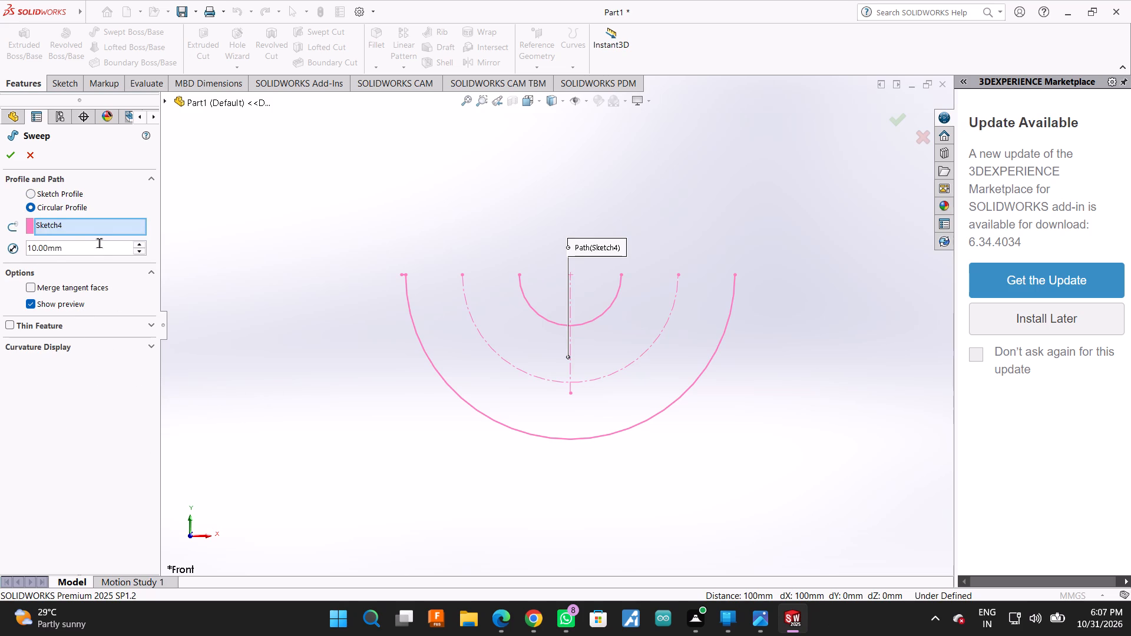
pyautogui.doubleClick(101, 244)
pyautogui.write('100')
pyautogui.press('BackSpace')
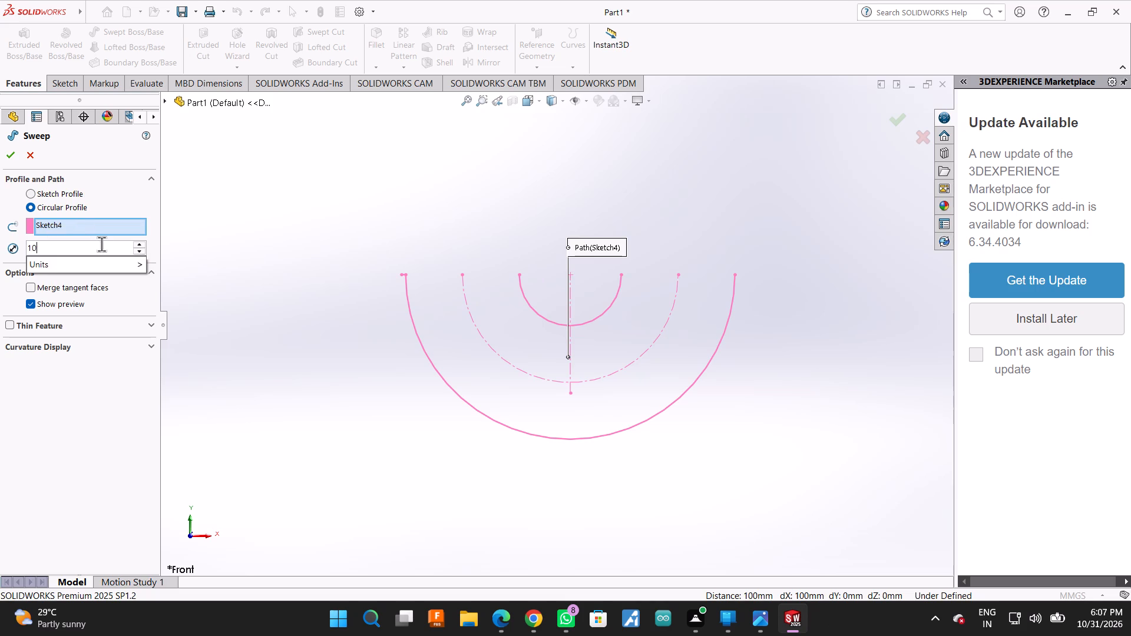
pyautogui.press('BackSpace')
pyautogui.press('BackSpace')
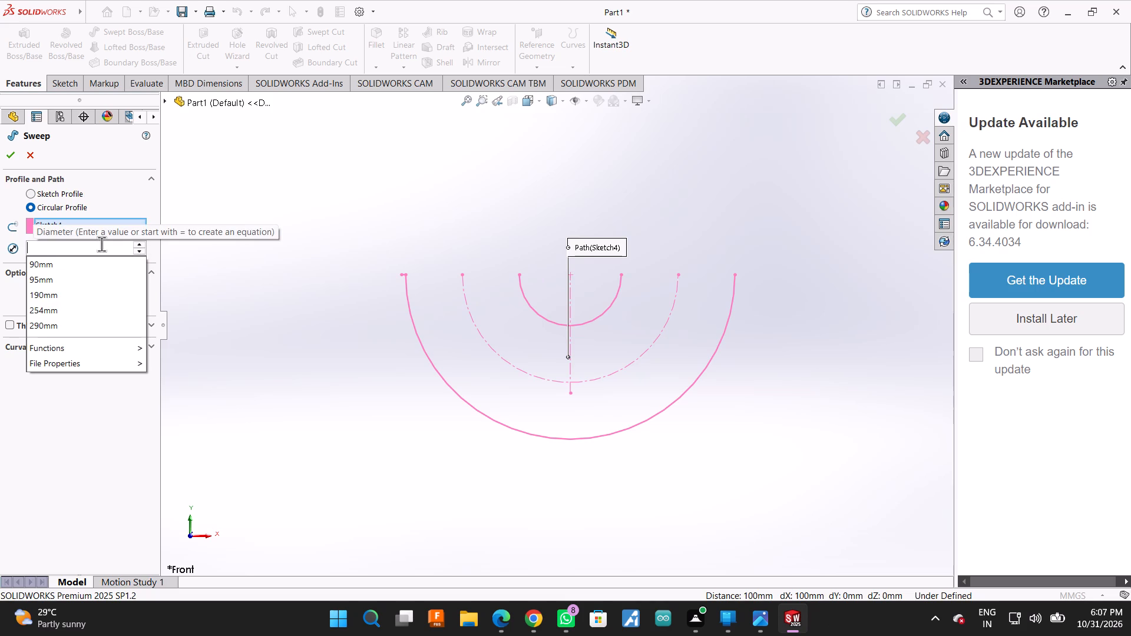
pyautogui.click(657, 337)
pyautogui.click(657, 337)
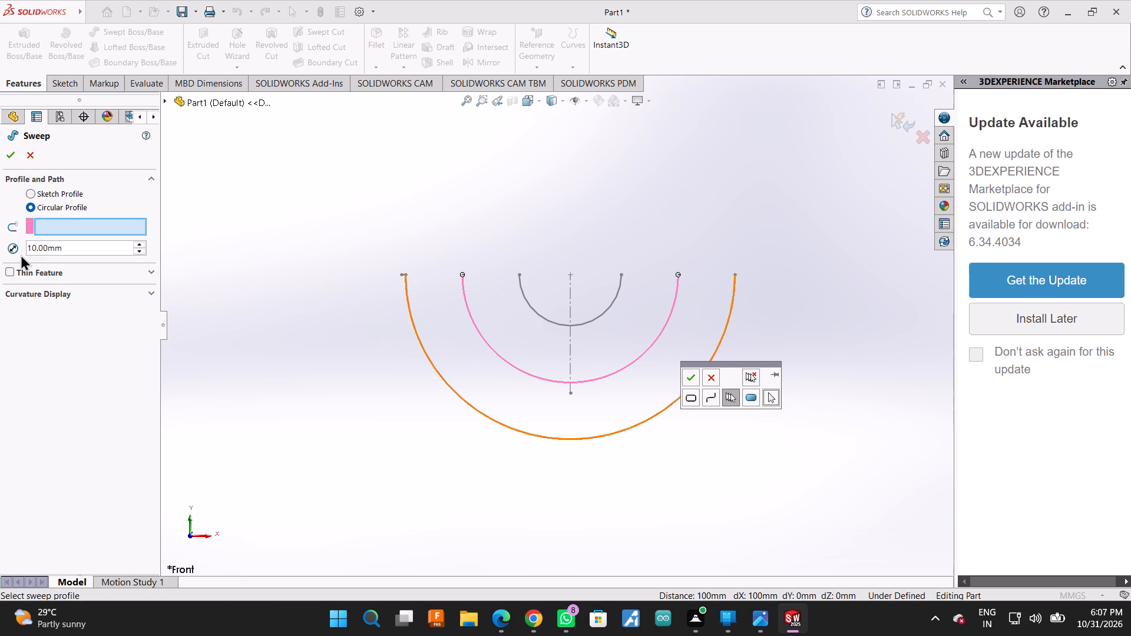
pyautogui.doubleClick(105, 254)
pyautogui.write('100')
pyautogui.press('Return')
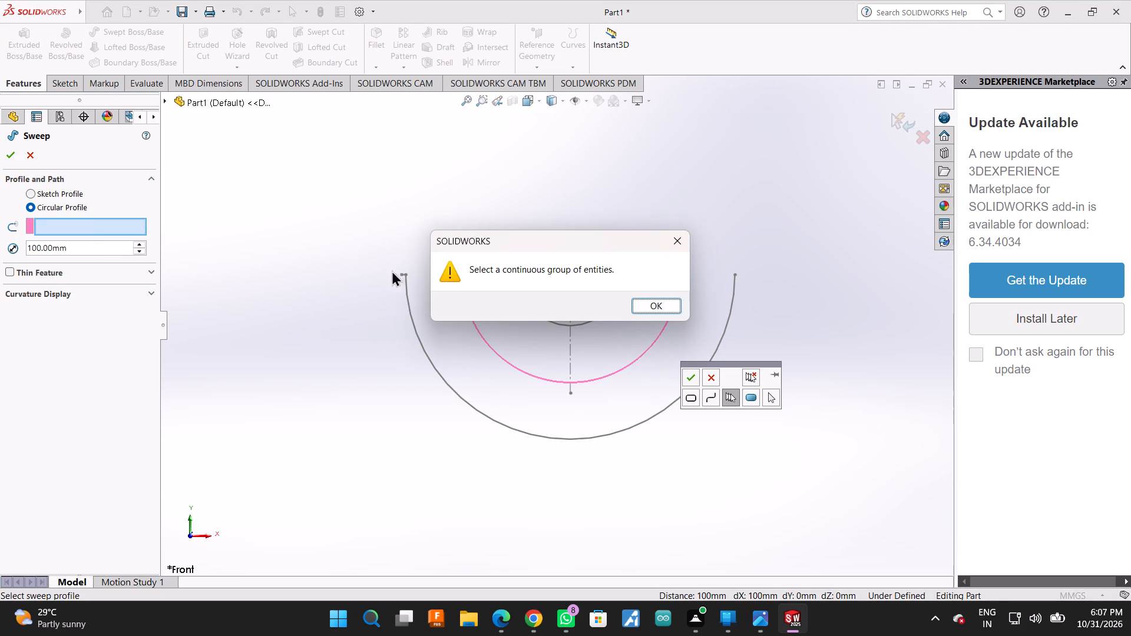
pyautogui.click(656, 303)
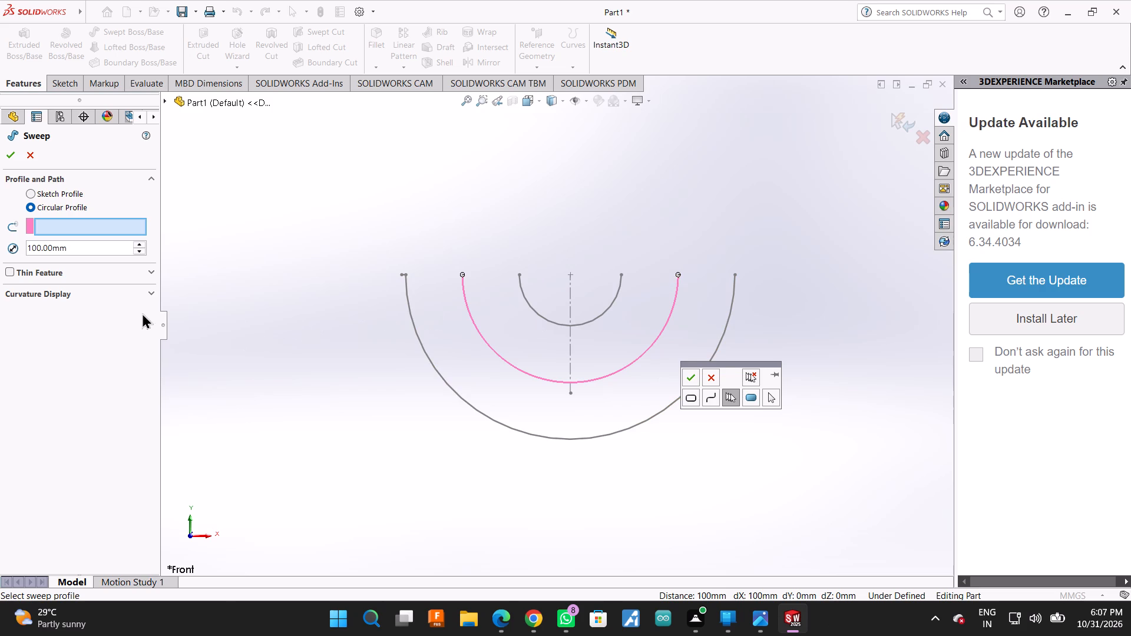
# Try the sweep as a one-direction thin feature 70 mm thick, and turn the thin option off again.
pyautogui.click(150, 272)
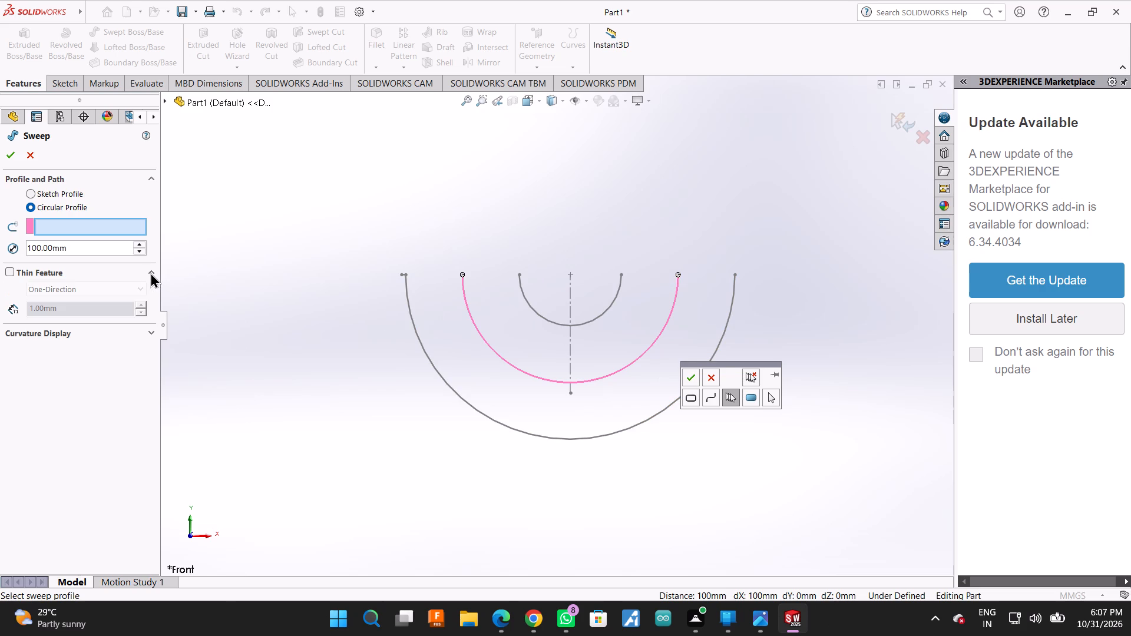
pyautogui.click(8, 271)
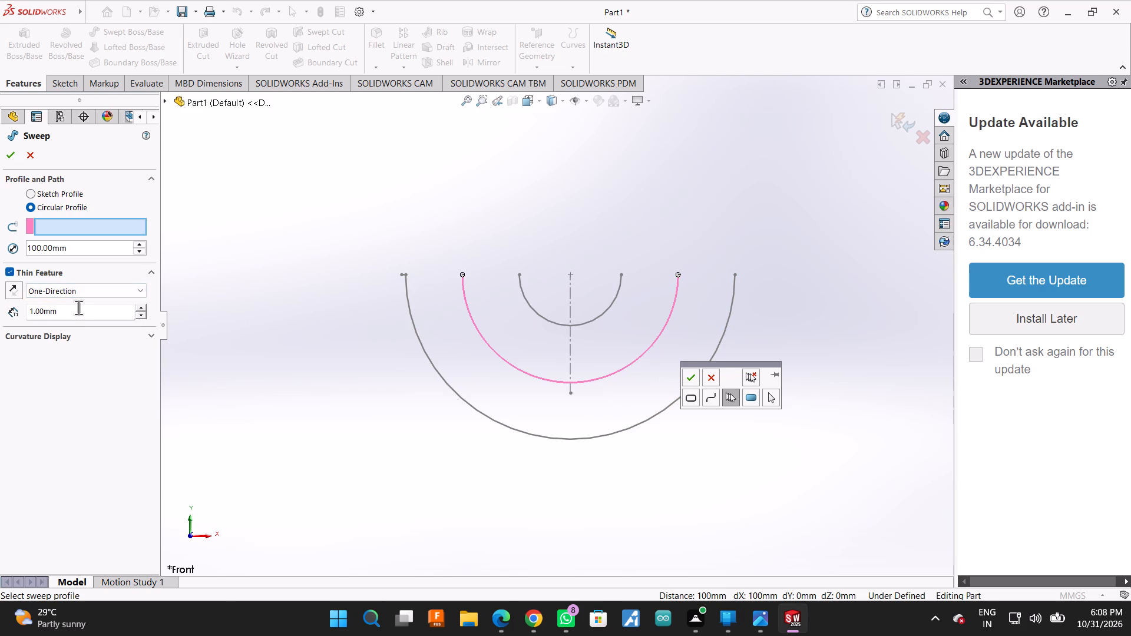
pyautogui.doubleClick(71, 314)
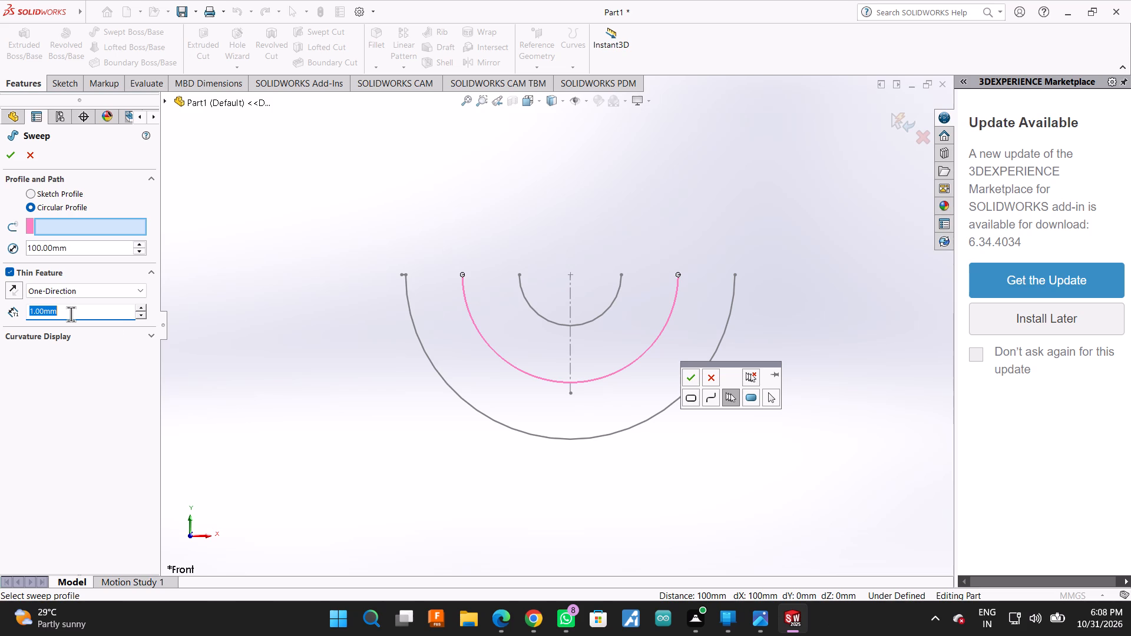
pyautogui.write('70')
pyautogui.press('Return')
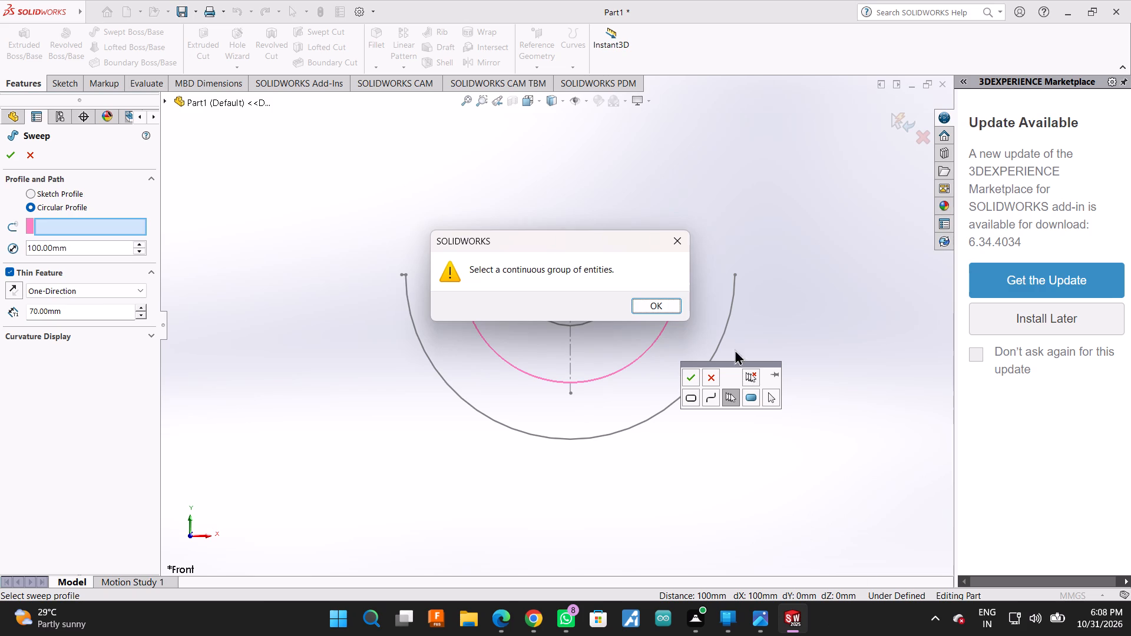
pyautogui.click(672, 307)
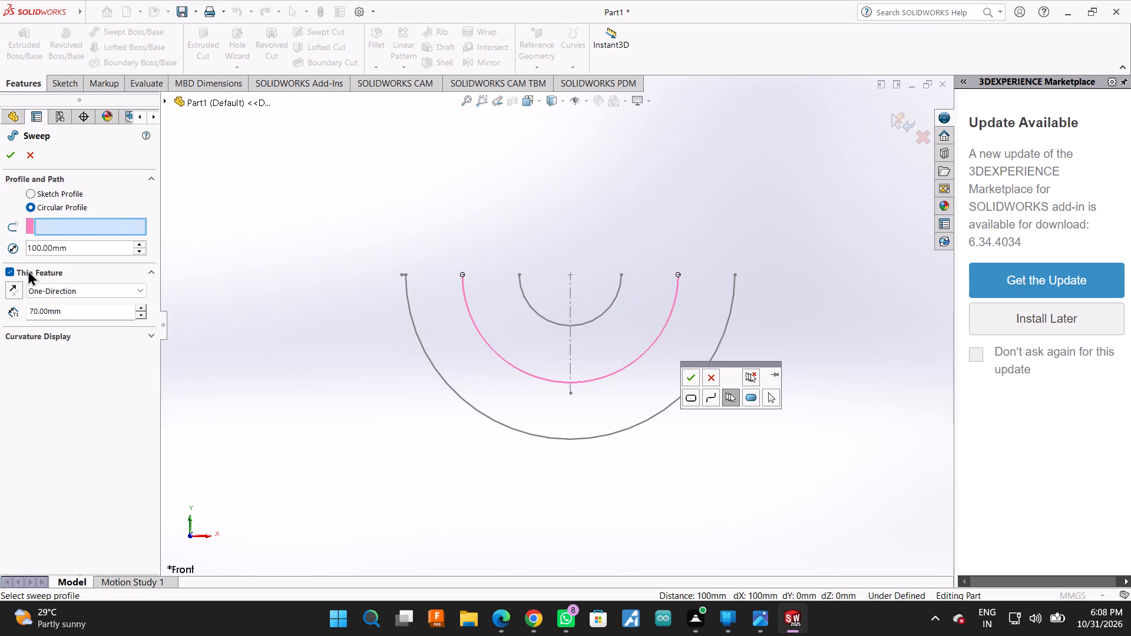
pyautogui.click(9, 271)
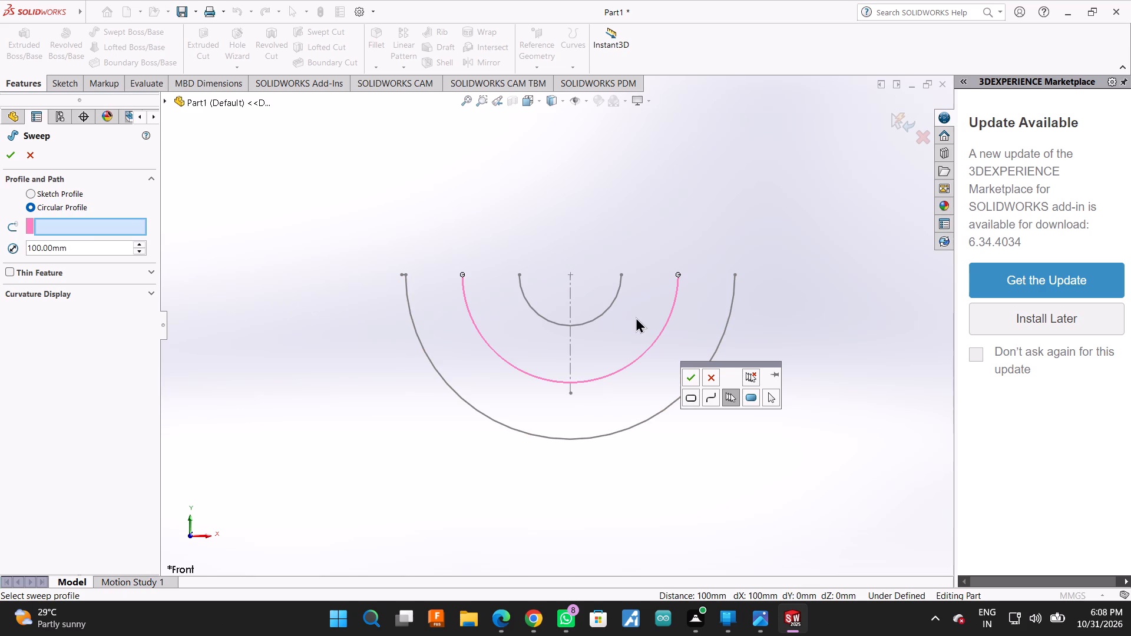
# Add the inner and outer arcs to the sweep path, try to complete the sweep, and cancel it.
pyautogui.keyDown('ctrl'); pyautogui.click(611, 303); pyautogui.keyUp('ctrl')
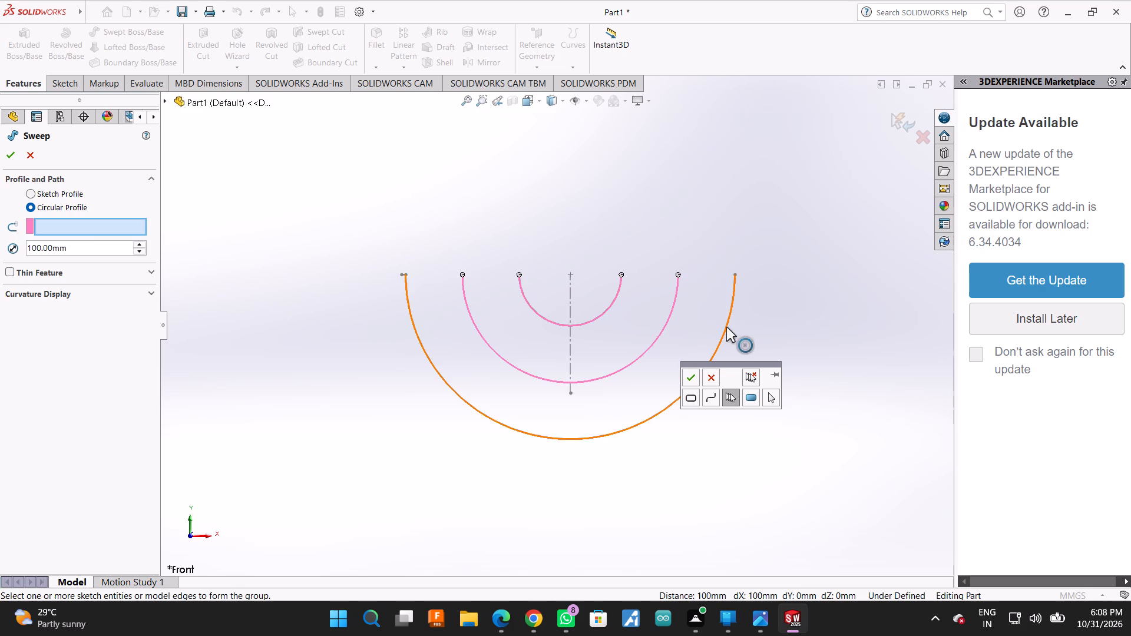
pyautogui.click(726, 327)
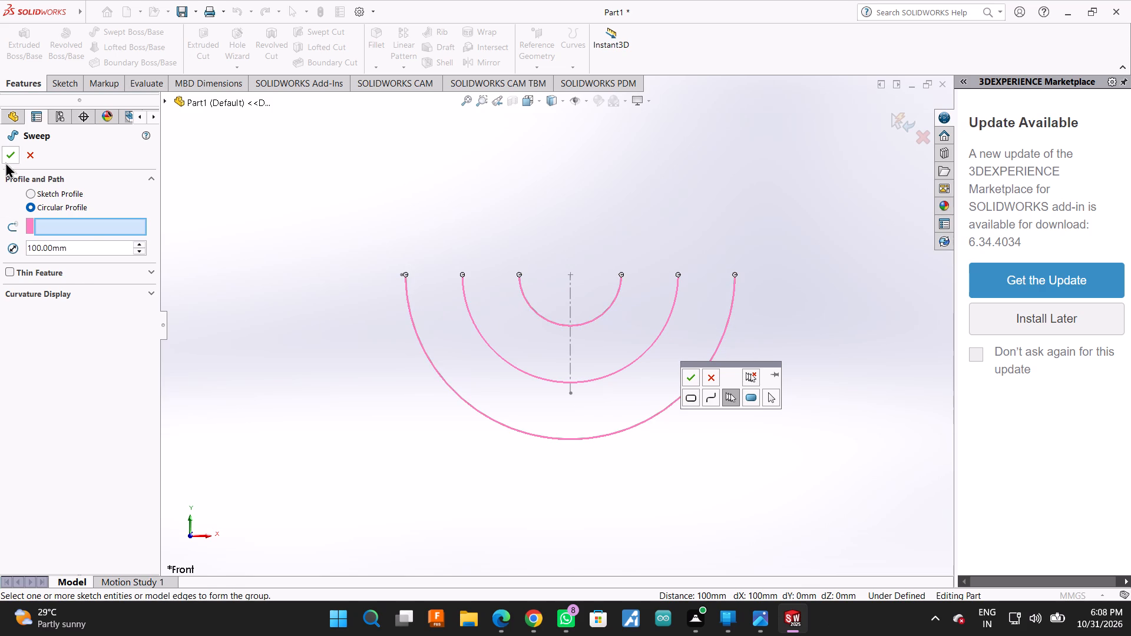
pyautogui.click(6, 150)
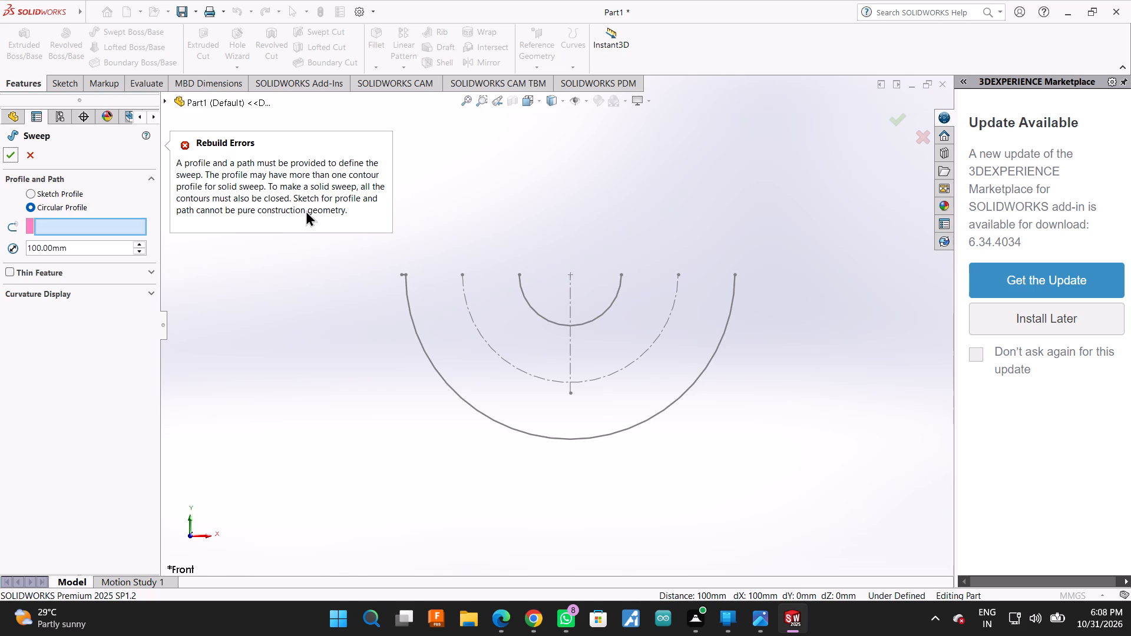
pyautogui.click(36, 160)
# Reopen the arc sketch and trim away the short leftover line stub at the left end of the 290 mm arc.
pyautogui.click(61, 79)
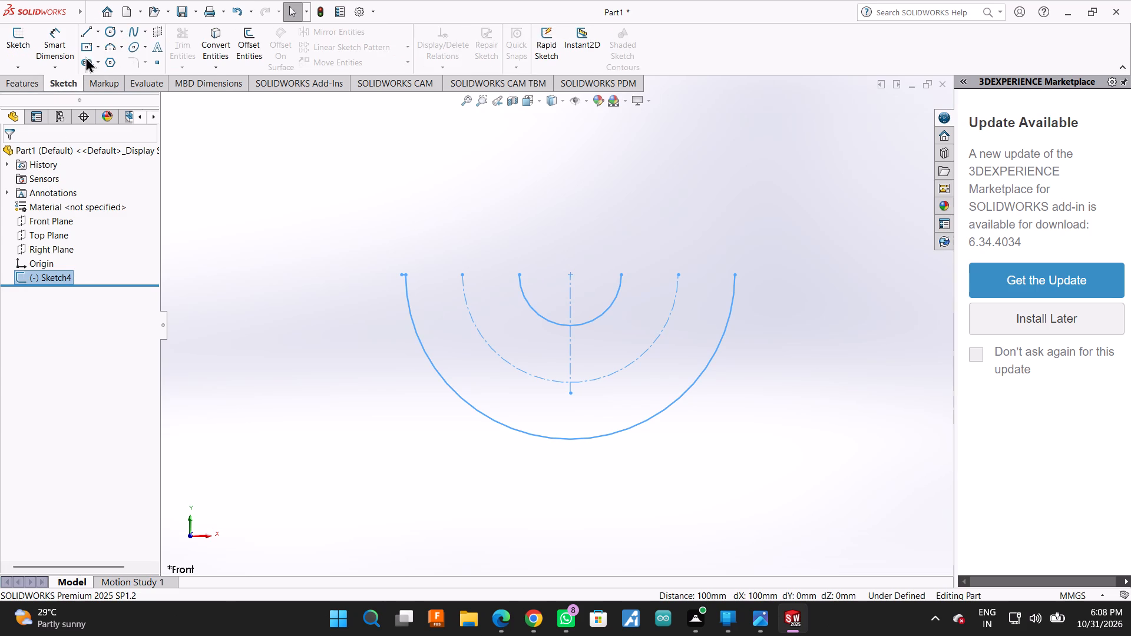
pyautogui.click(82, 34)
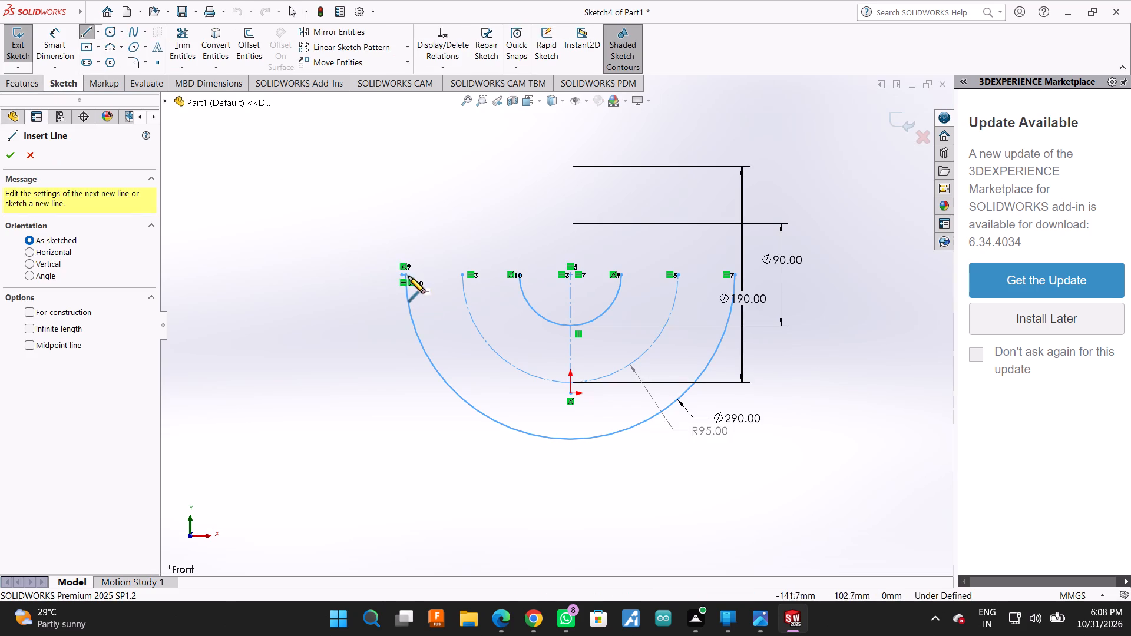
pyautogui.click(406, 274)
pyautogui.scroll(-6, 410, 276)
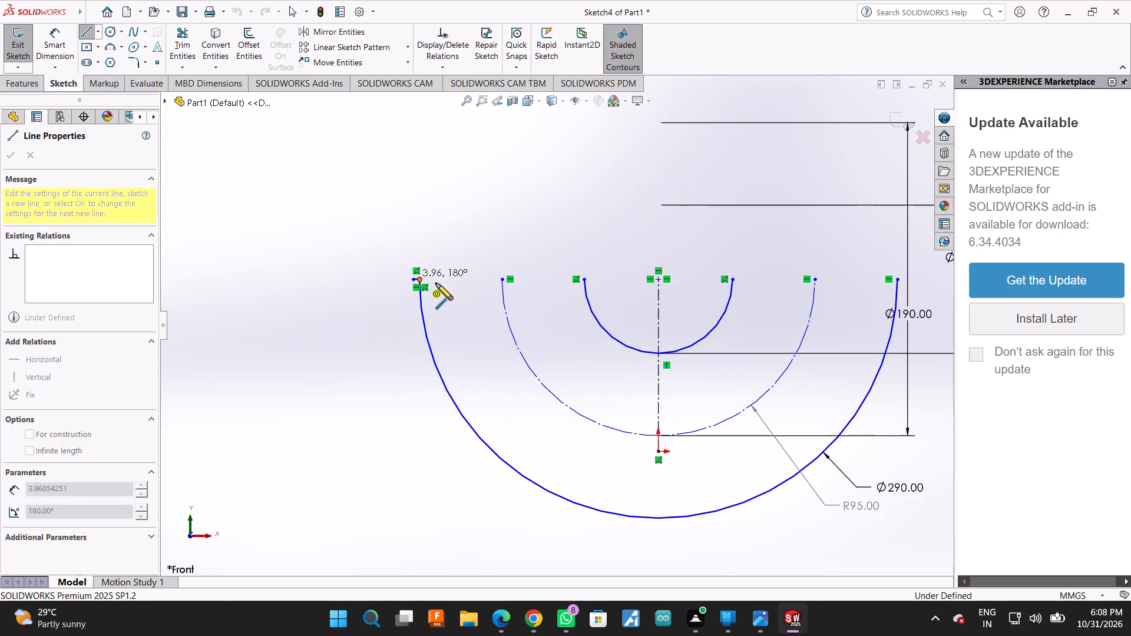
pyautogui.scroll(-5, 436, 283)
pyautogui.press('Escape')
pyautogui.click(184, 38)
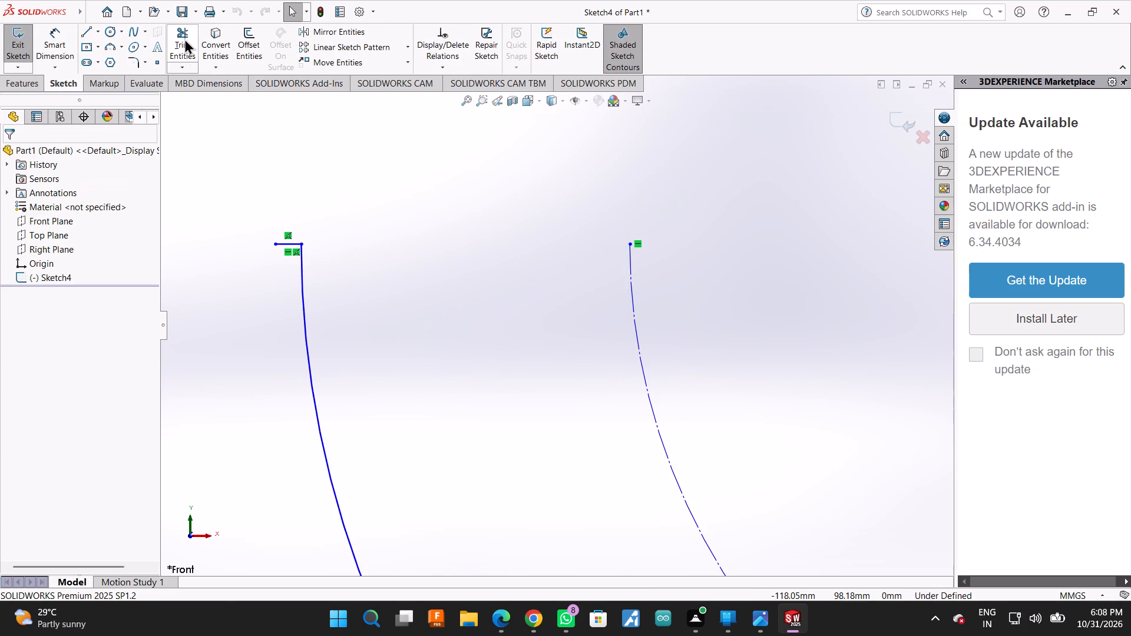
pyautogui.moveTo(289, 214); pyautogui.dragTo(286, 260)
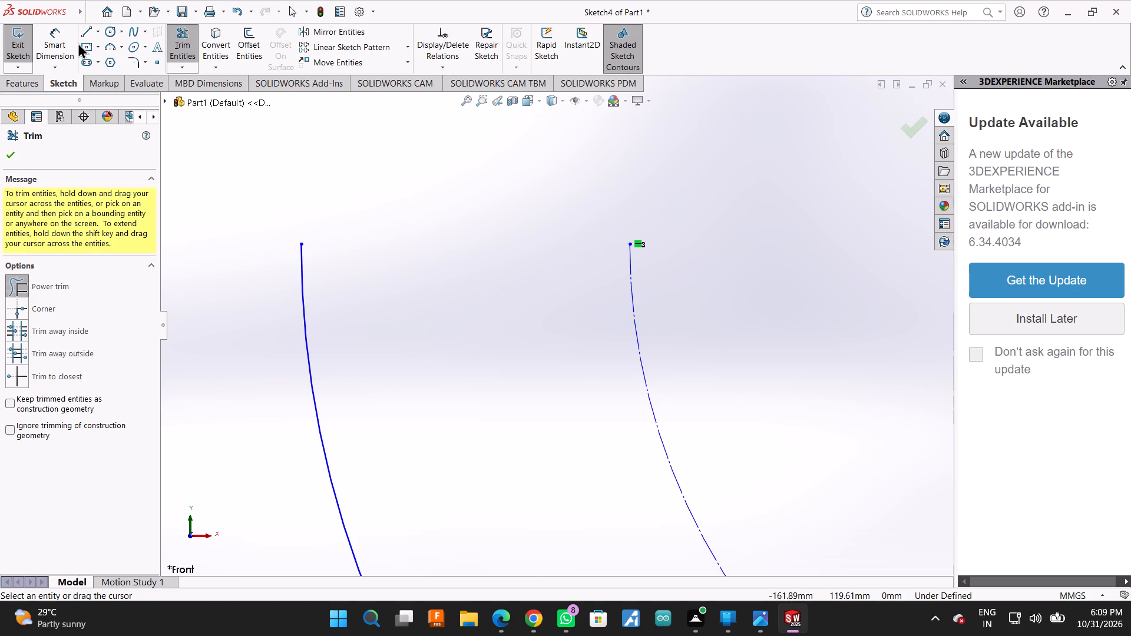
# Draw a 100 mm horizontal line joining the left ends of the outer and inner arcs.
pyautogui.click(84, 35)
pyautogui.click(304, 246)
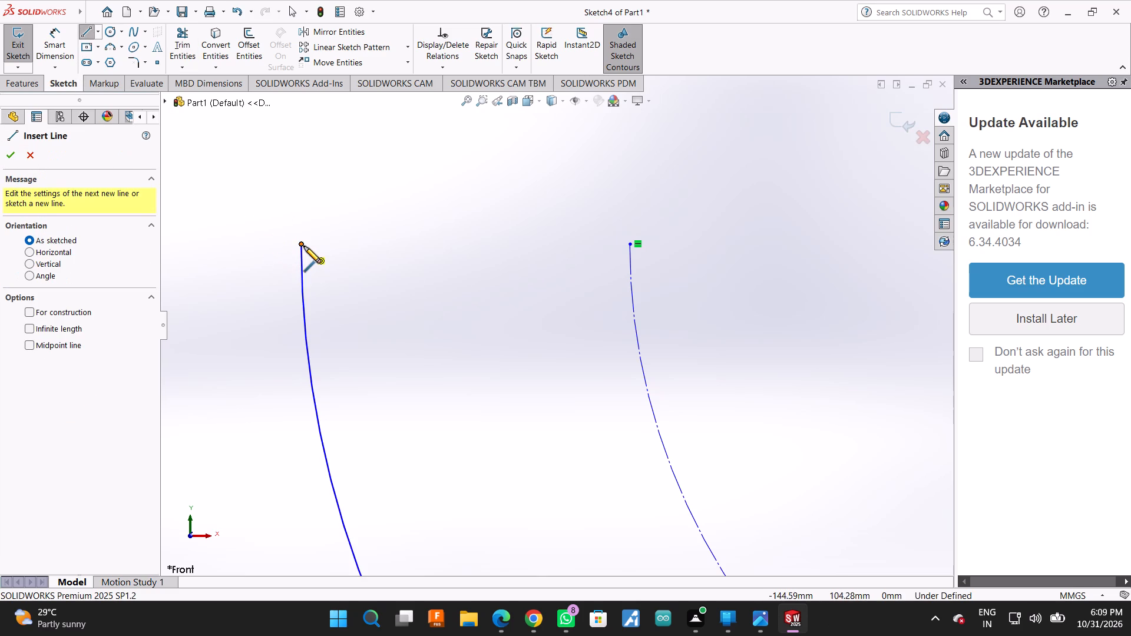
pyautogui.scroll(7, 280, 260)
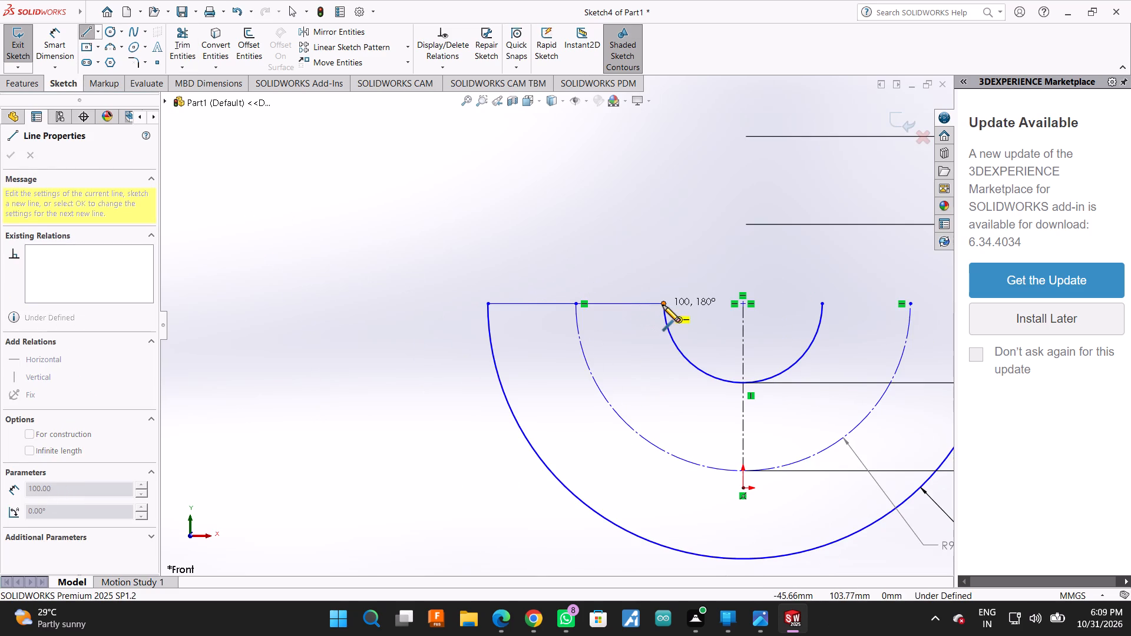
pyautogui.click(663, 305)
pyautogui.press('Escape')
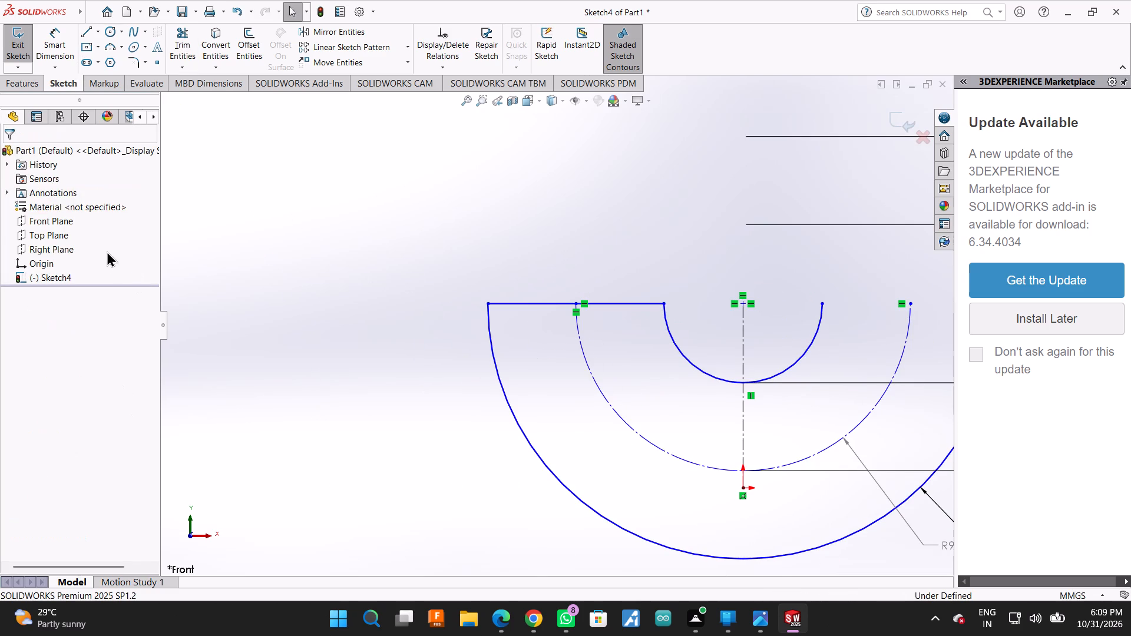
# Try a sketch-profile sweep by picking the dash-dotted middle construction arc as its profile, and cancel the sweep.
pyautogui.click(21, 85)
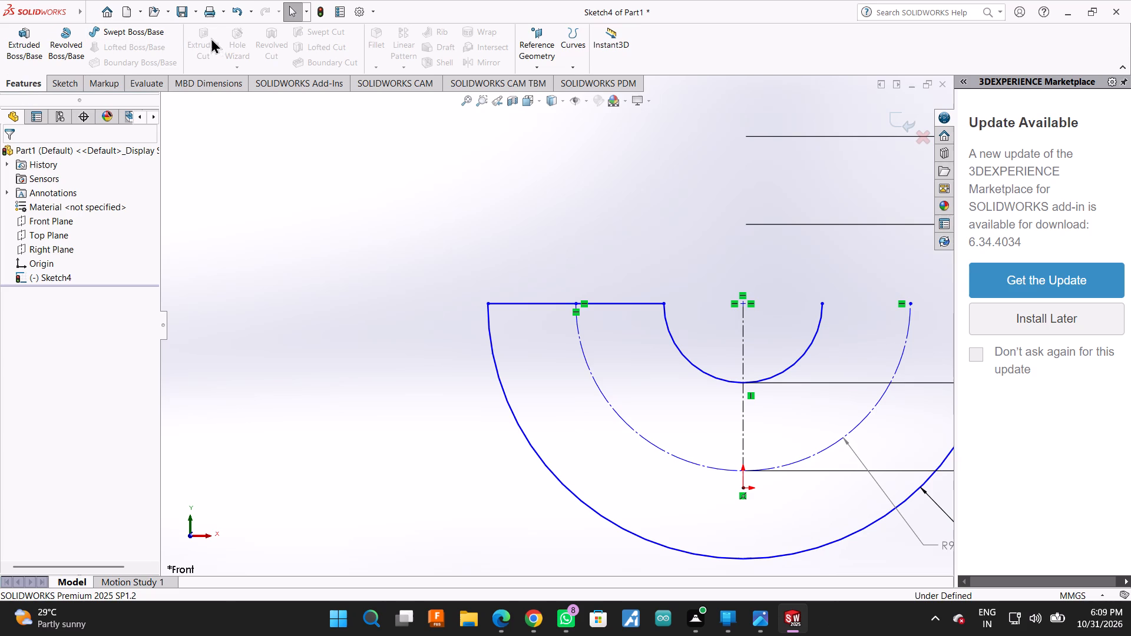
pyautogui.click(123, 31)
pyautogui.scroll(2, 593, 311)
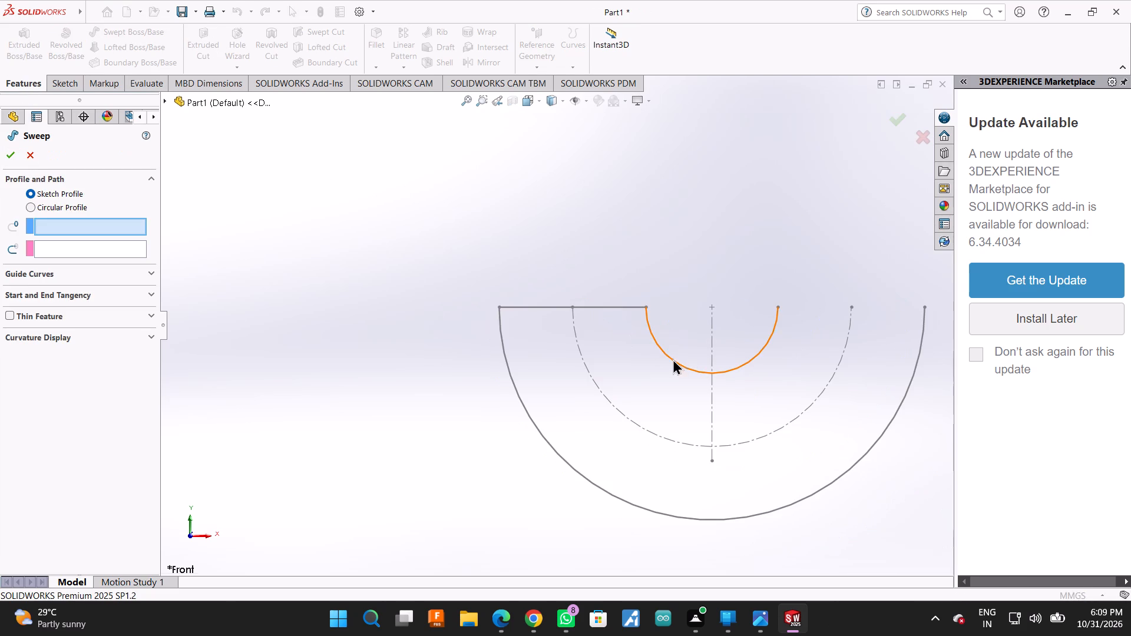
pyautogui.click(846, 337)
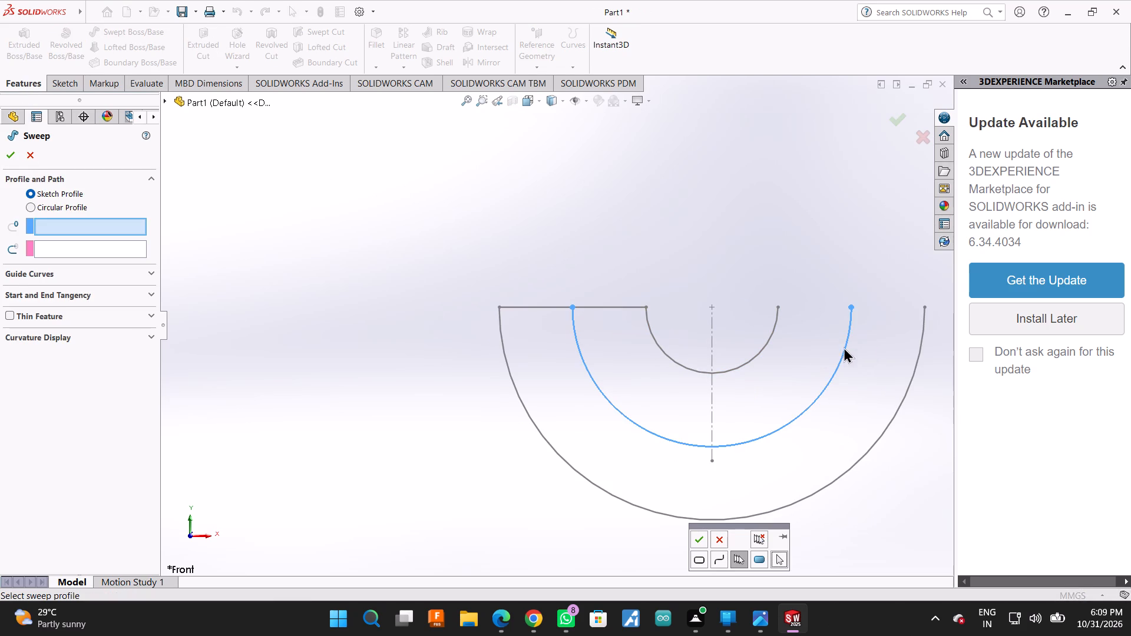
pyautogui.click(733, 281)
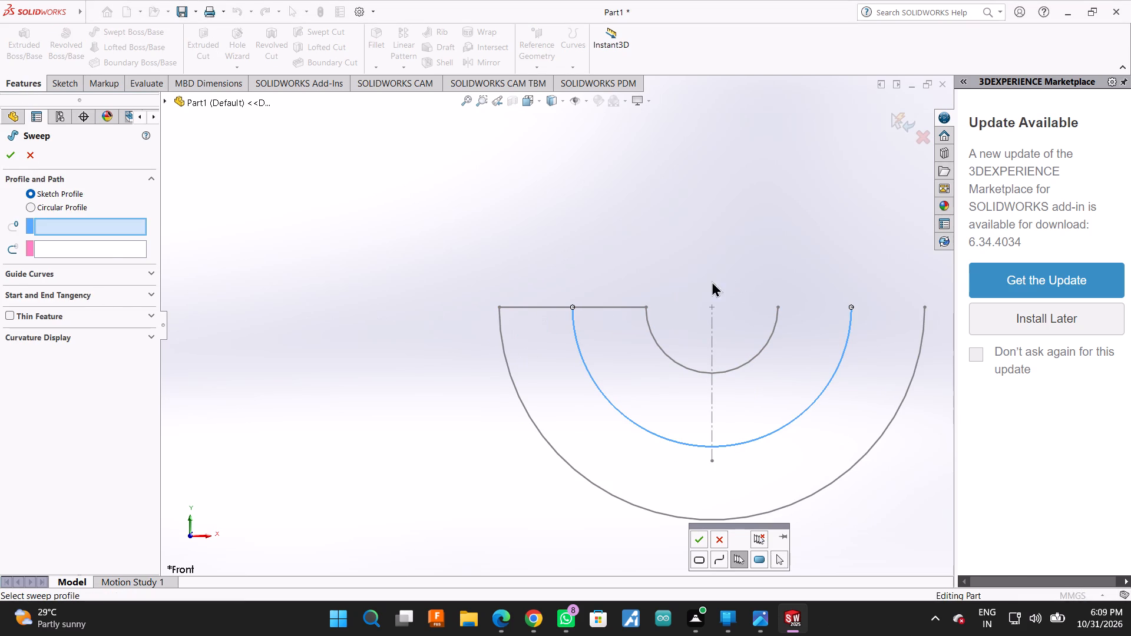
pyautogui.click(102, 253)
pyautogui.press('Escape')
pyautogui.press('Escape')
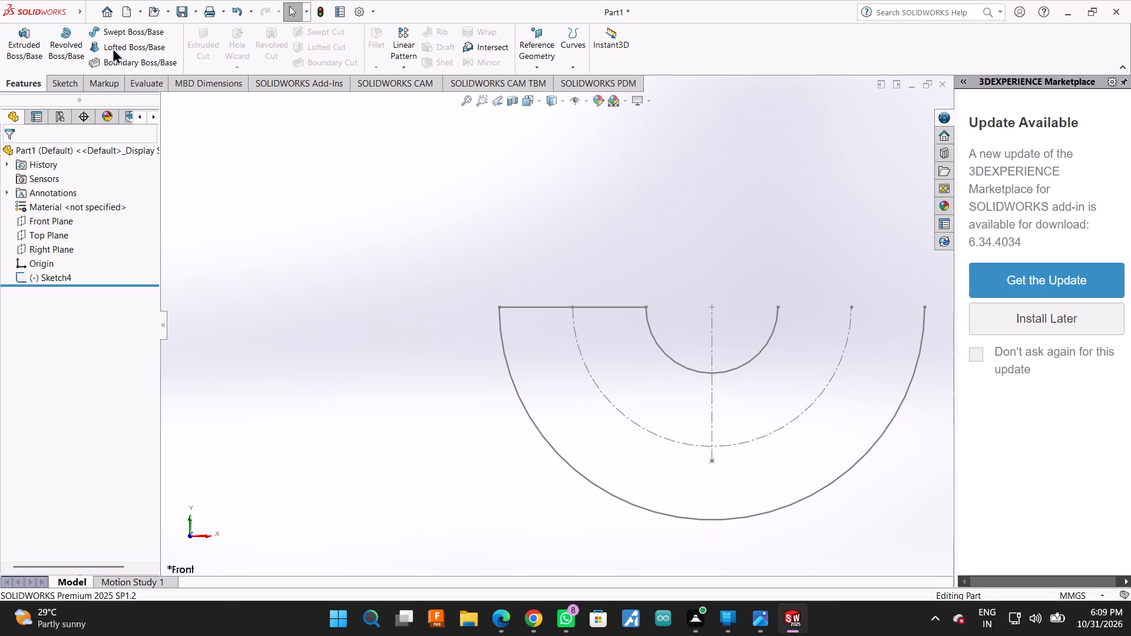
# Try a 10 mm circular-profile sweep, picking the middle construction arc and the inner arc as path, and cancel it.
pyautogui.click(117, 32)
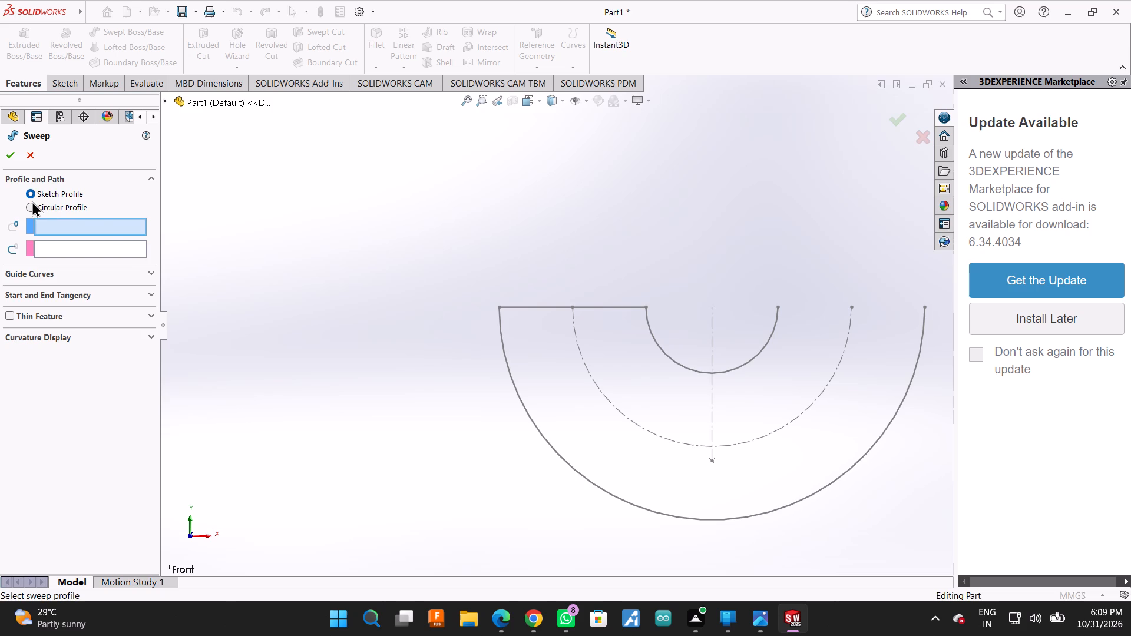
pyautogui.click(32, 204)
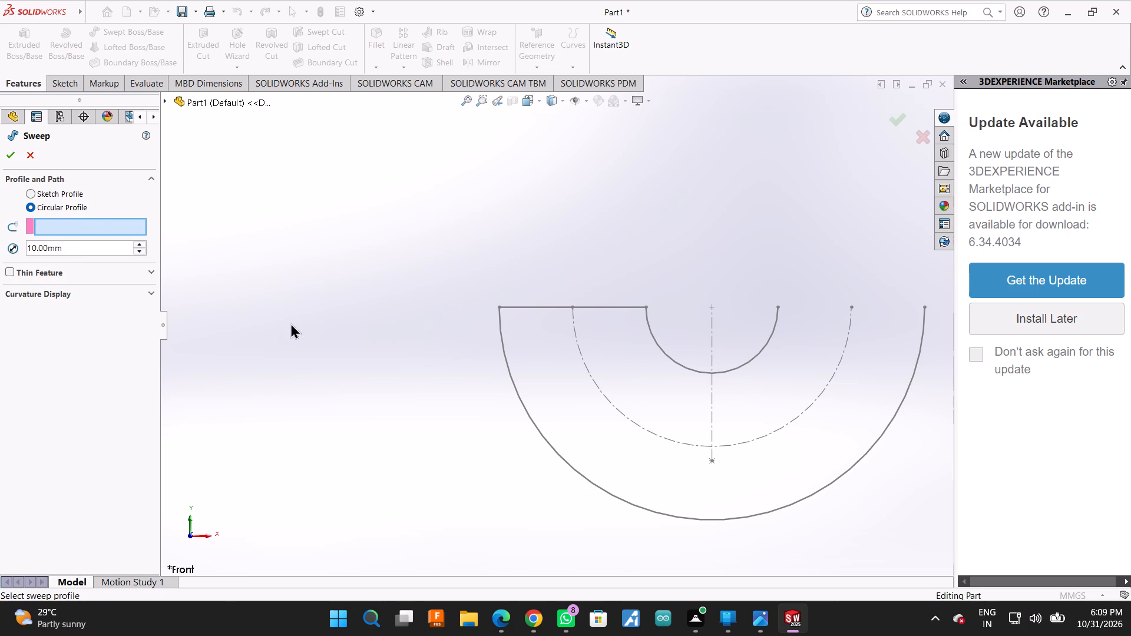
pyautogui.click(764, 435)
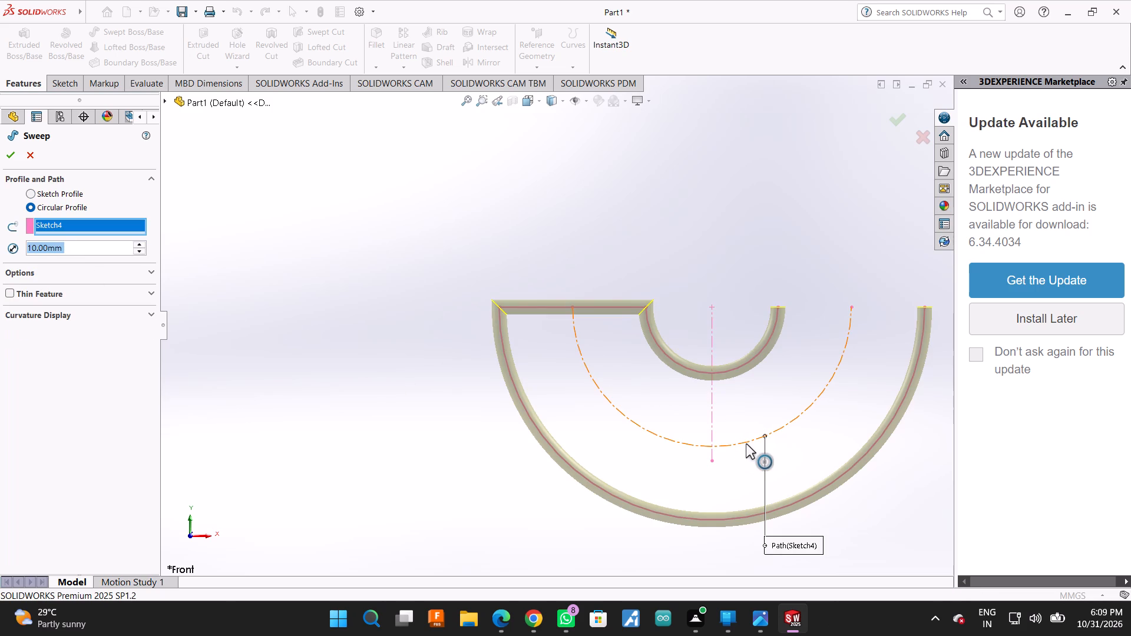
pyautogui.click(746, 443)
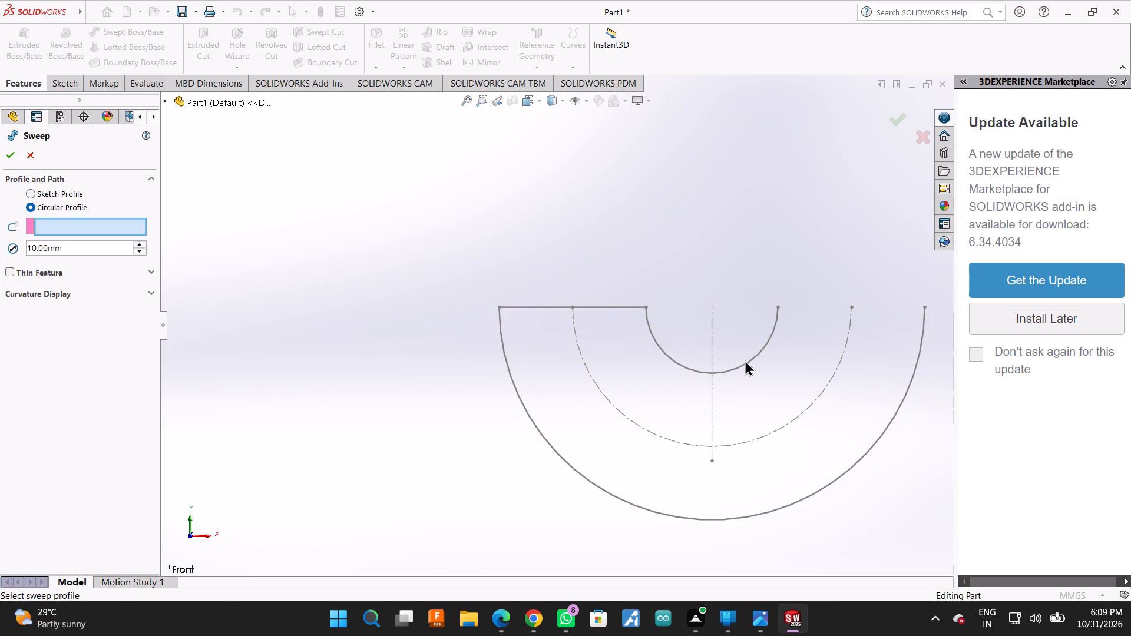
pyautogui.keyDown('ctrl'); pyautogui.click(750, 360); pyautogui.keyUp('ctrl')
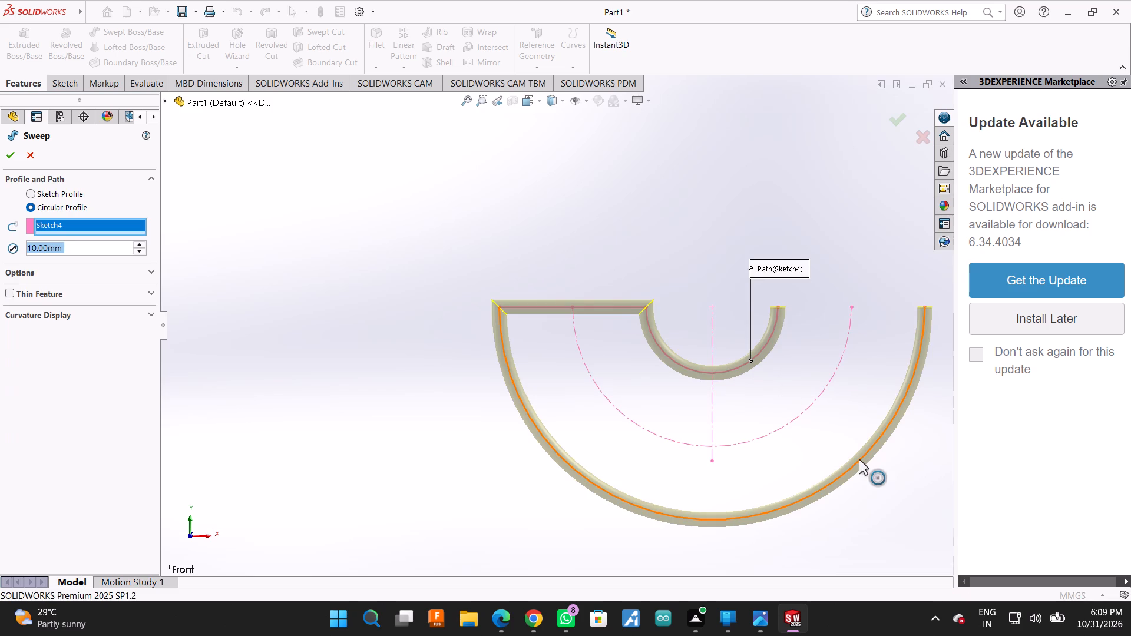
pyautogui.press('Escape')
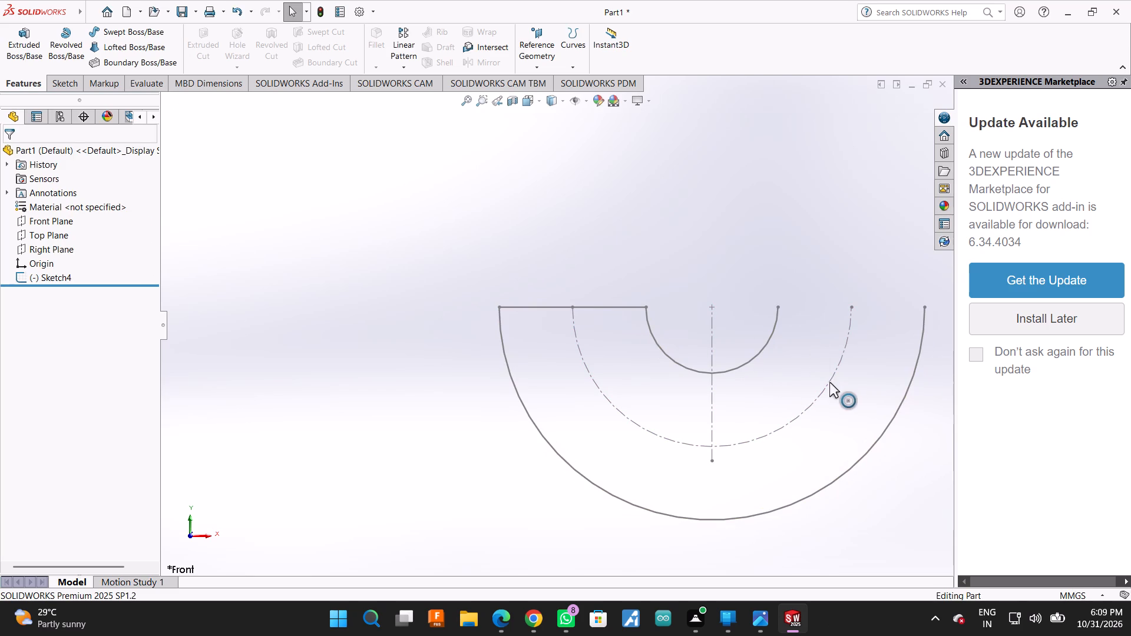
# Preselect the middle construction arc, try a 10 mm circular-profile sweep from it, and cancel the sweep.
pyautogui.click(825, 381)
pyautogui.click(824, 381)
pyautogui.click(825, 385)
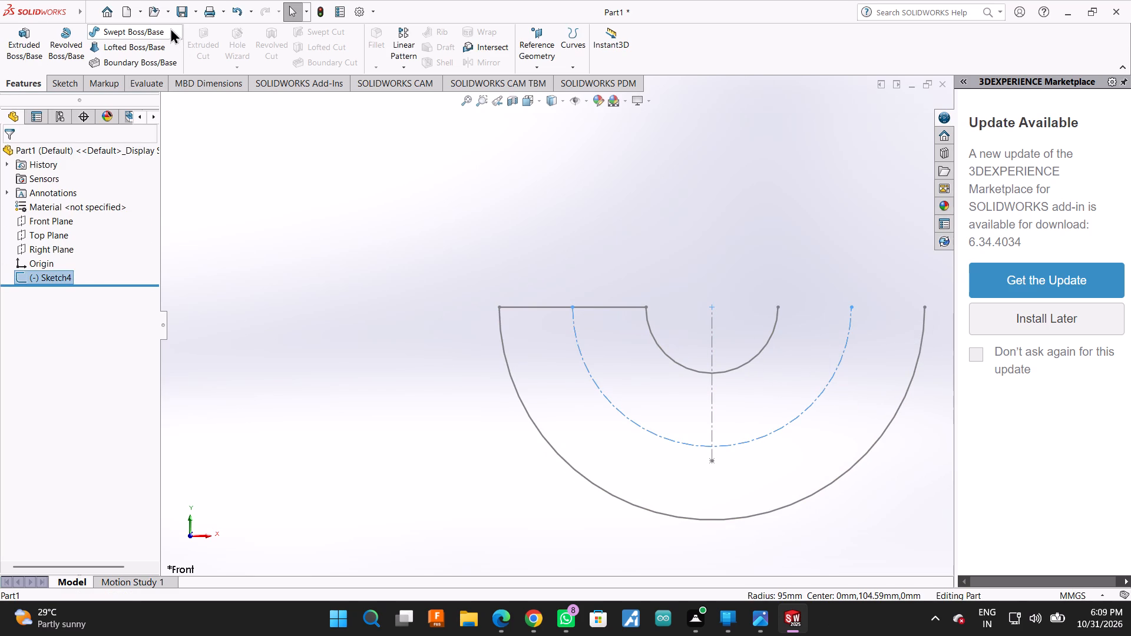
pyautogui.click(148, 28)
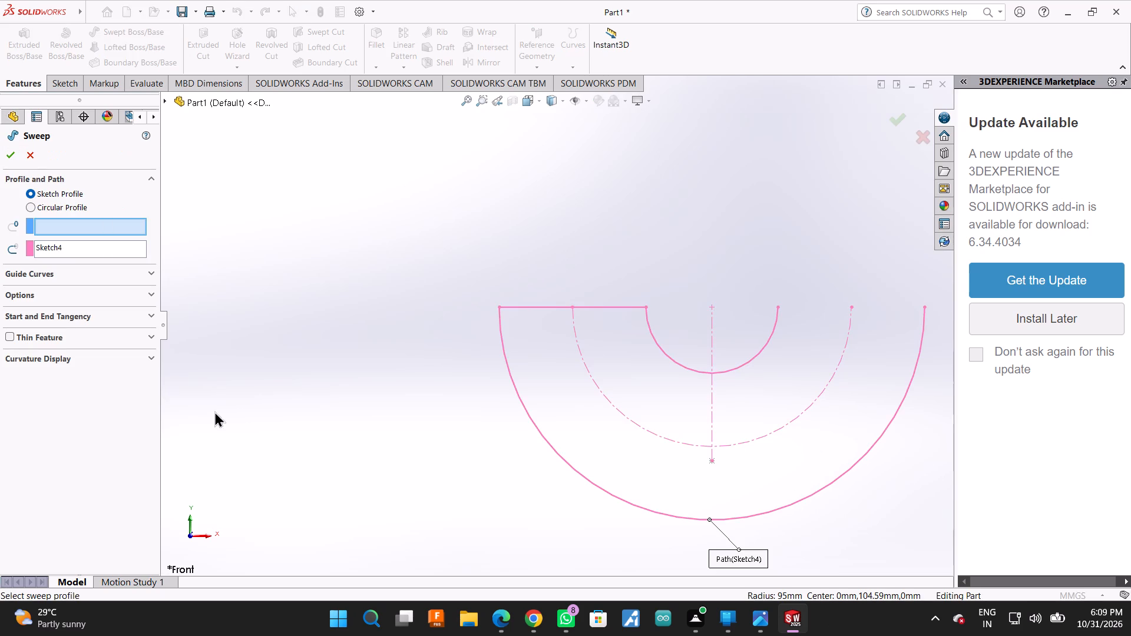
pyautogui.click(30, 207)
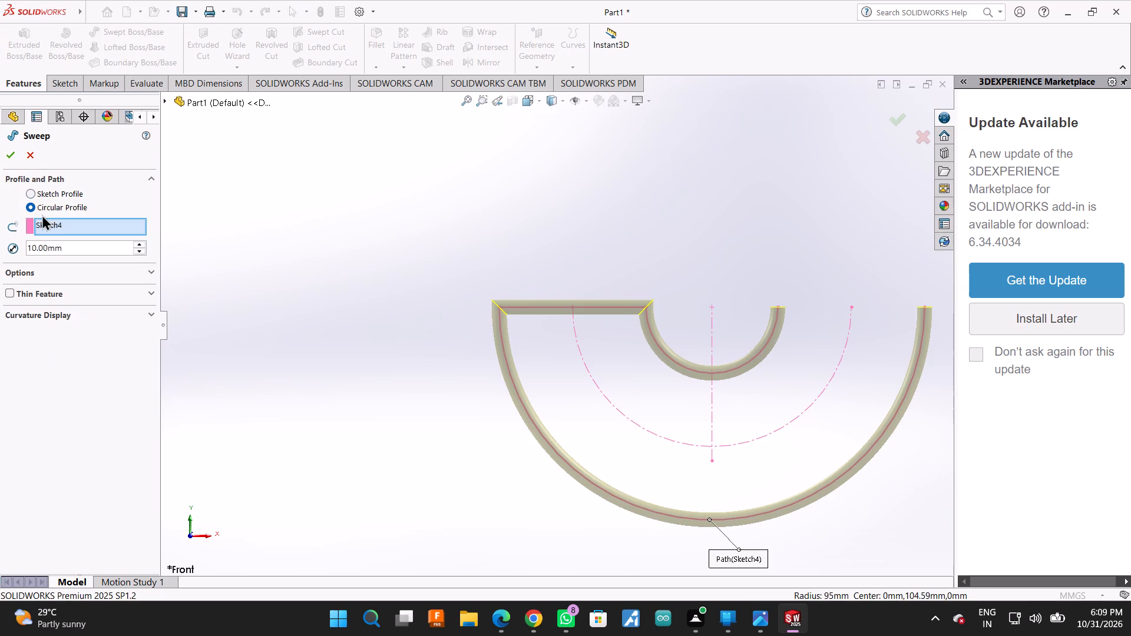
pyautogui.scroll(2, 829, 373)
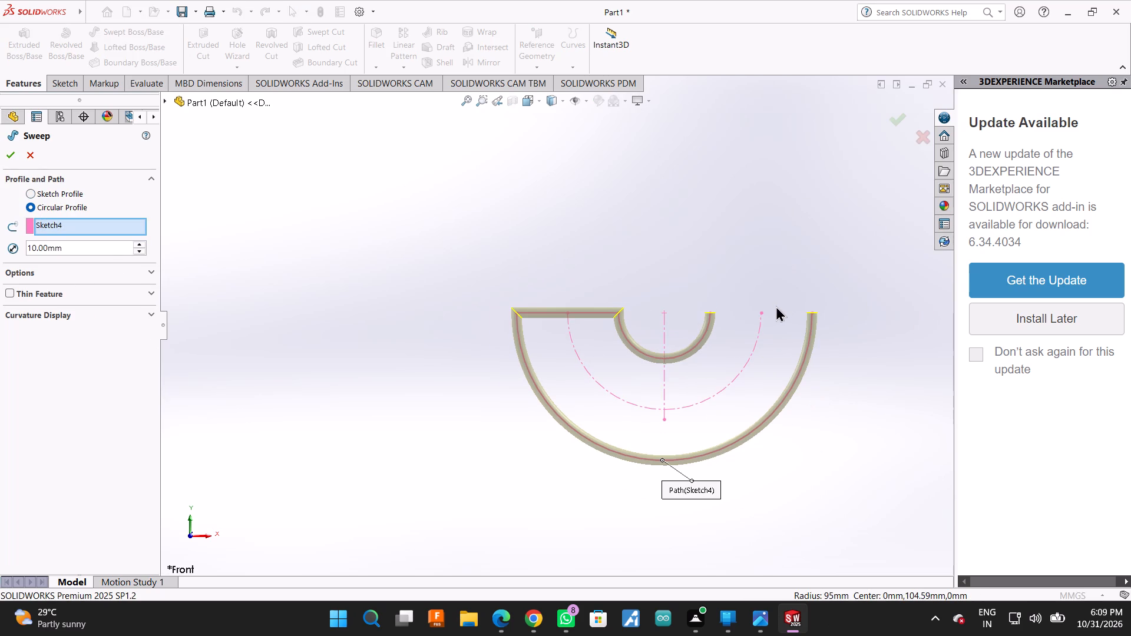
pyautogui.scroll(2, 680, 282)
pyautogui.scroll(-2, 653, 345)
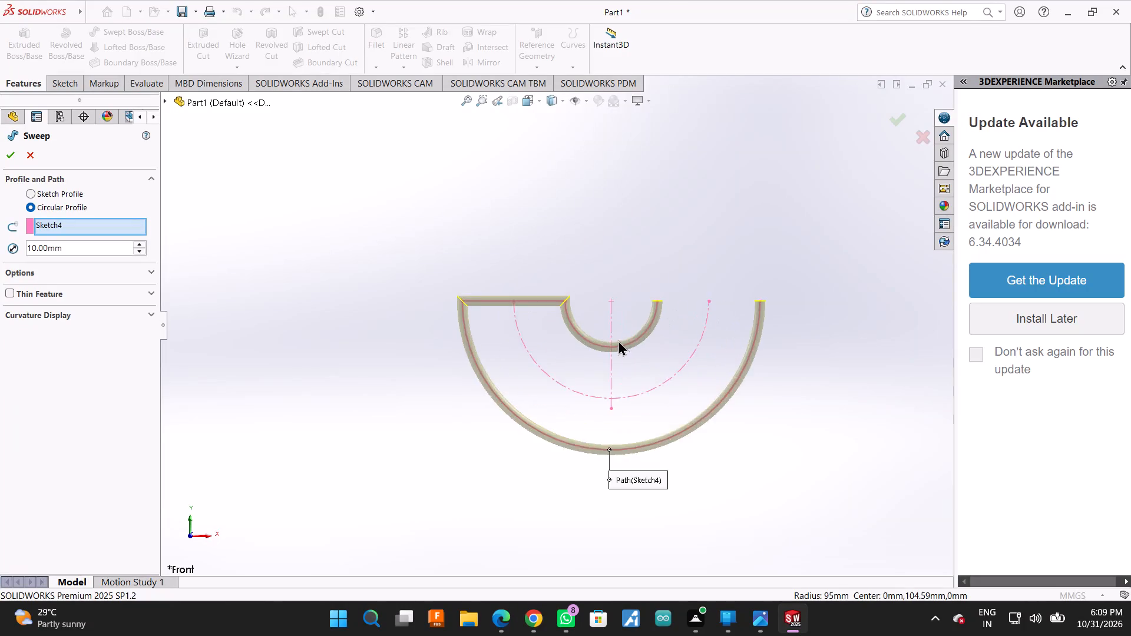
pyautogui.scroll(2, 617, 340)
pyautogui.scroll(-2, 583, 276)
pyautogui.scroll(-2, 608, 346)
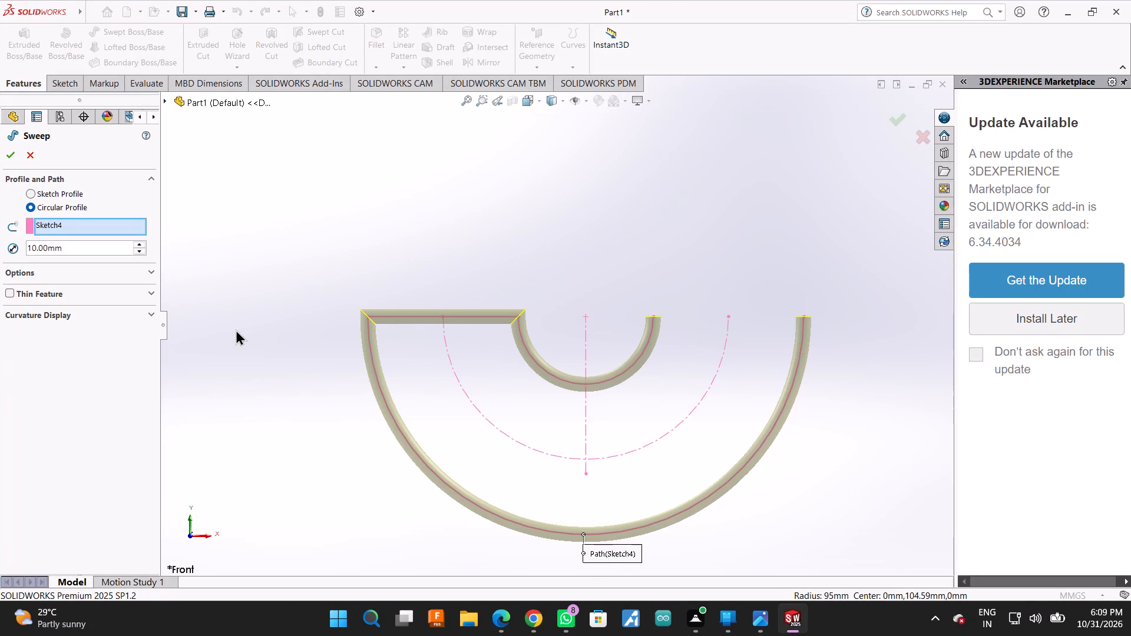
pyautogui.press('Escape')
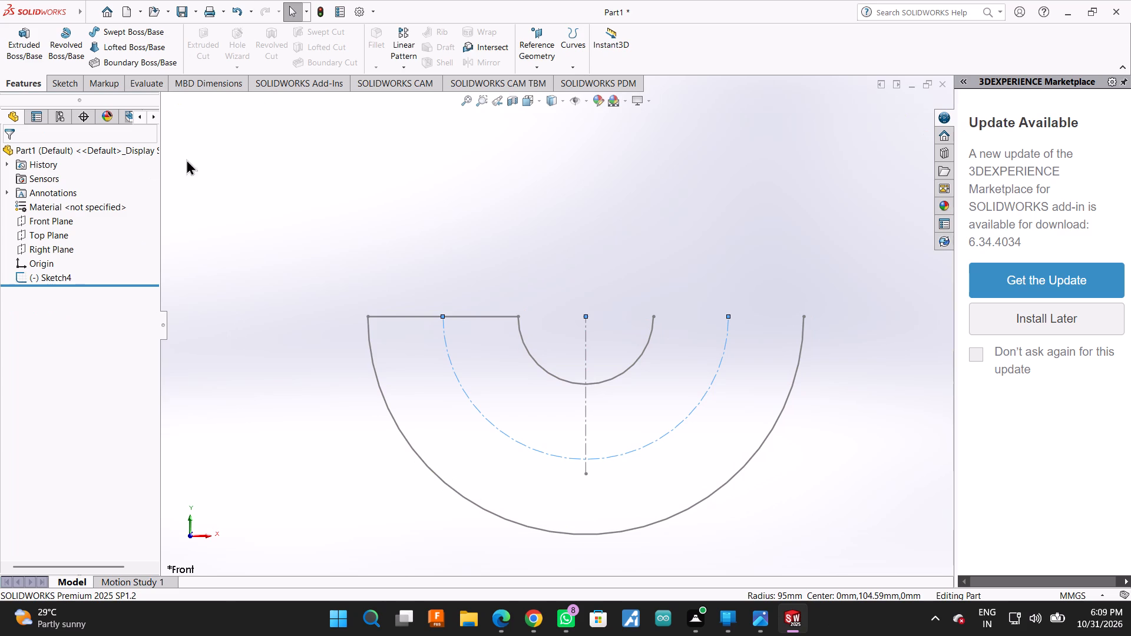
# Clear the arc selection and undo the last change to the arc sketch.
pyautogui.click(61, 86)
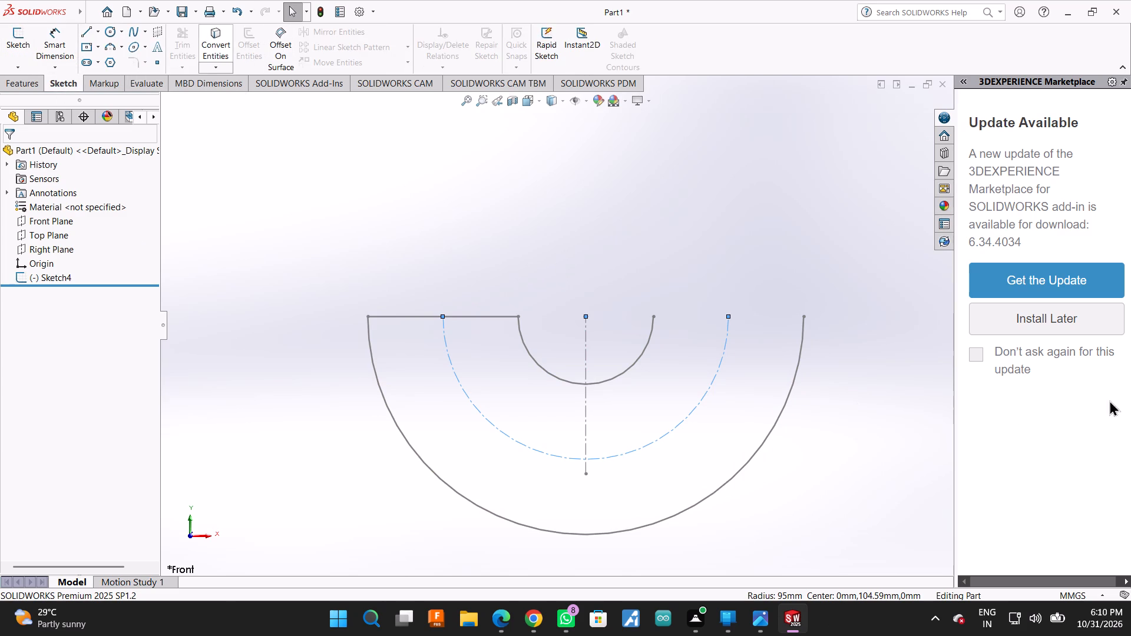
pyautogui.press('Escape')
pyautogui.scroll(-1, 589, 294)
pyautogui.hotkey('ctrl', 'z')
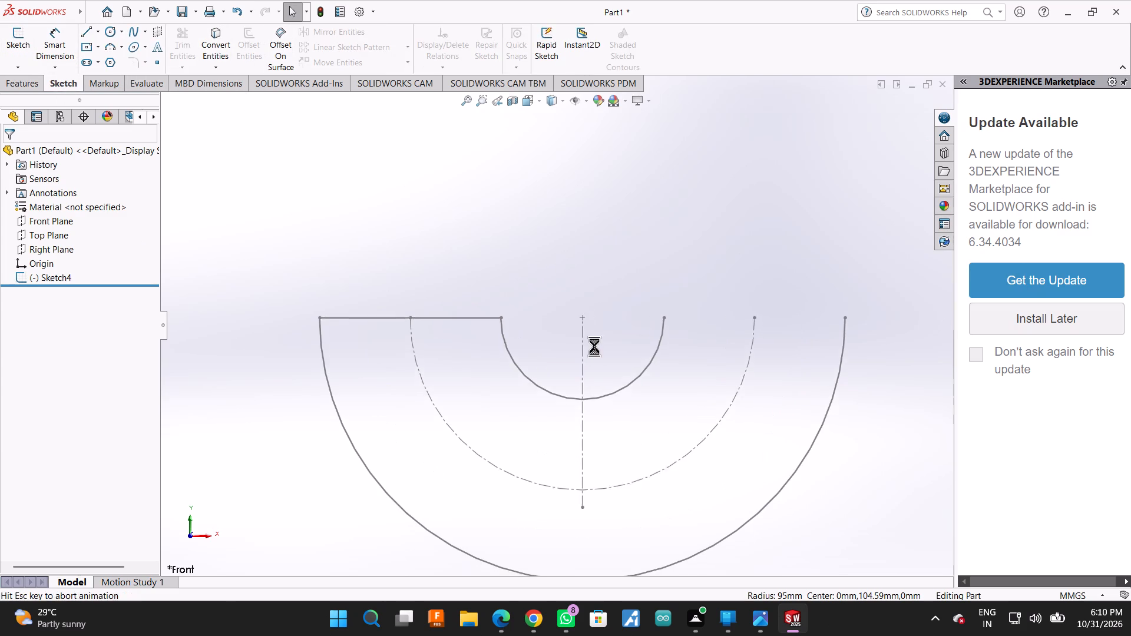
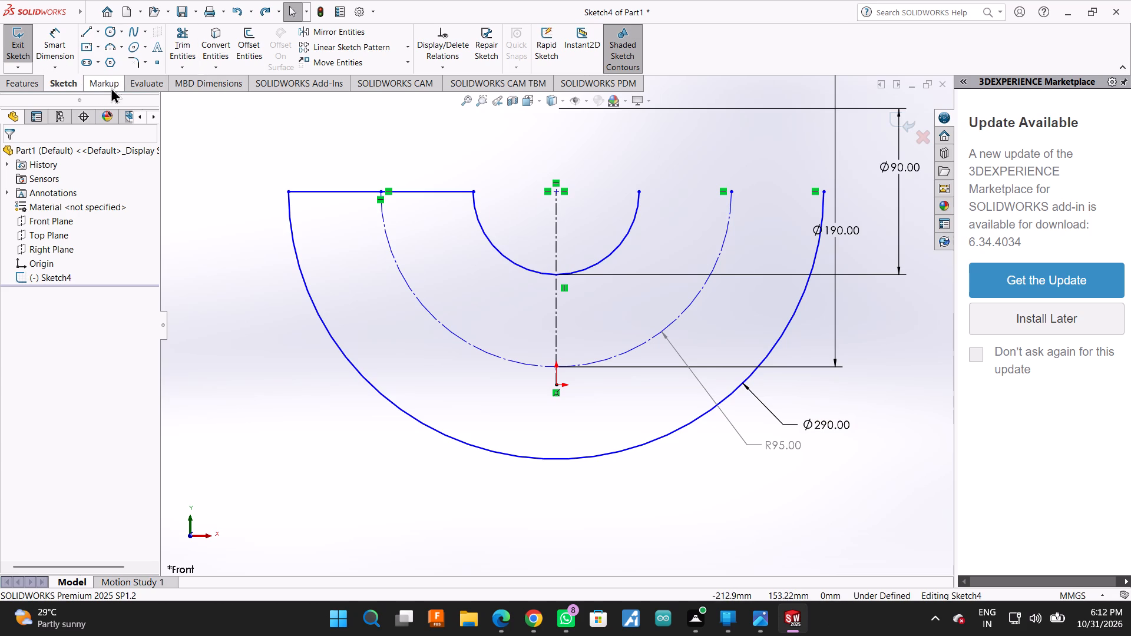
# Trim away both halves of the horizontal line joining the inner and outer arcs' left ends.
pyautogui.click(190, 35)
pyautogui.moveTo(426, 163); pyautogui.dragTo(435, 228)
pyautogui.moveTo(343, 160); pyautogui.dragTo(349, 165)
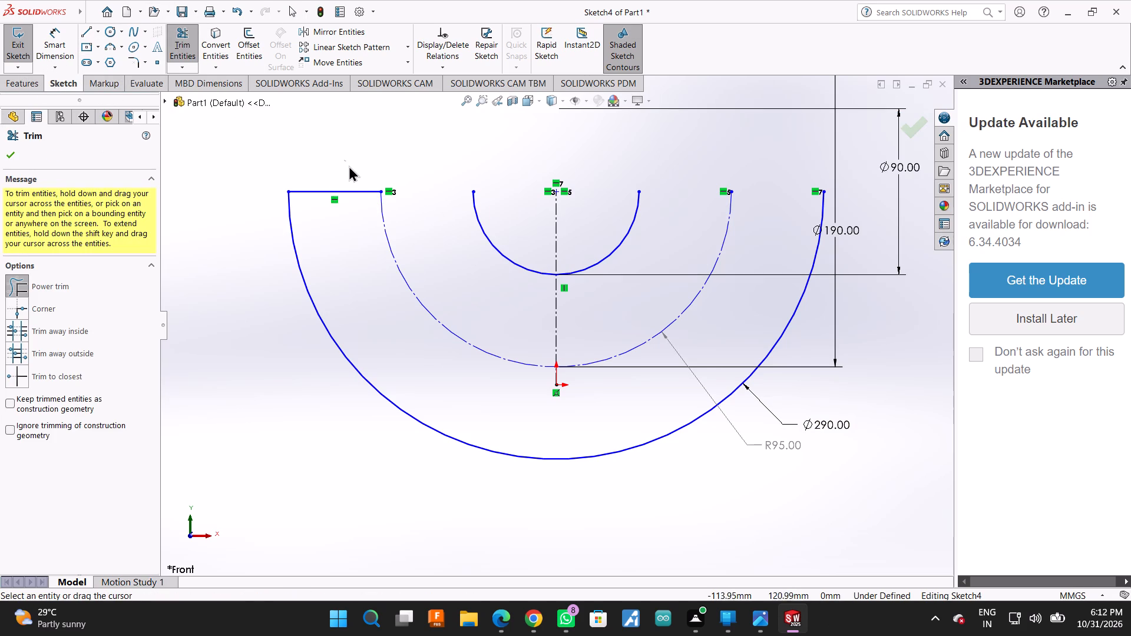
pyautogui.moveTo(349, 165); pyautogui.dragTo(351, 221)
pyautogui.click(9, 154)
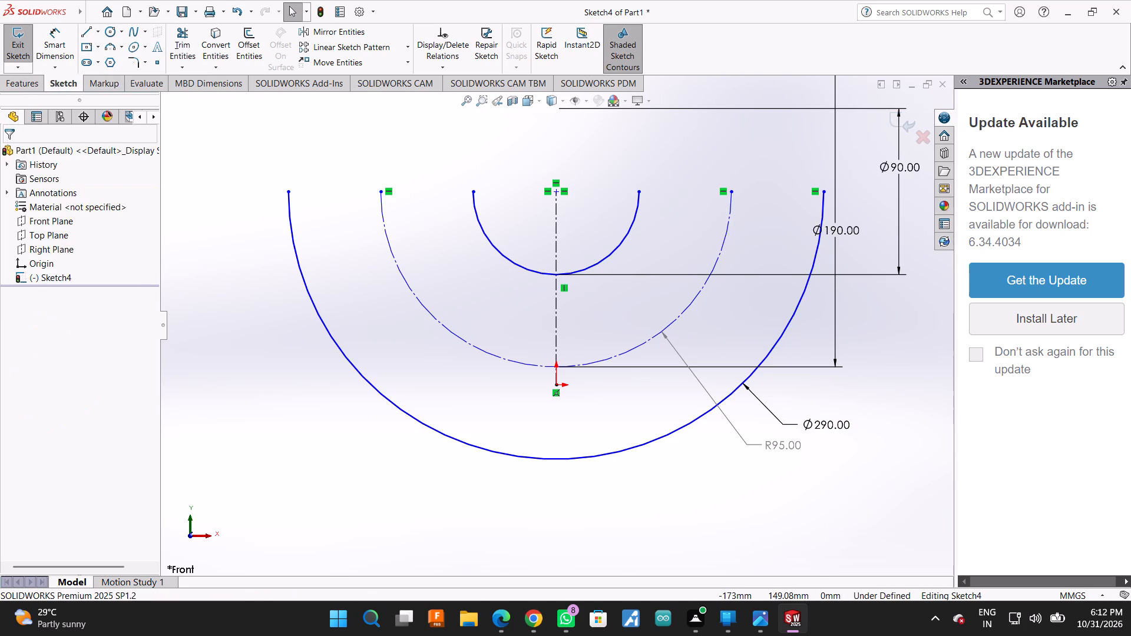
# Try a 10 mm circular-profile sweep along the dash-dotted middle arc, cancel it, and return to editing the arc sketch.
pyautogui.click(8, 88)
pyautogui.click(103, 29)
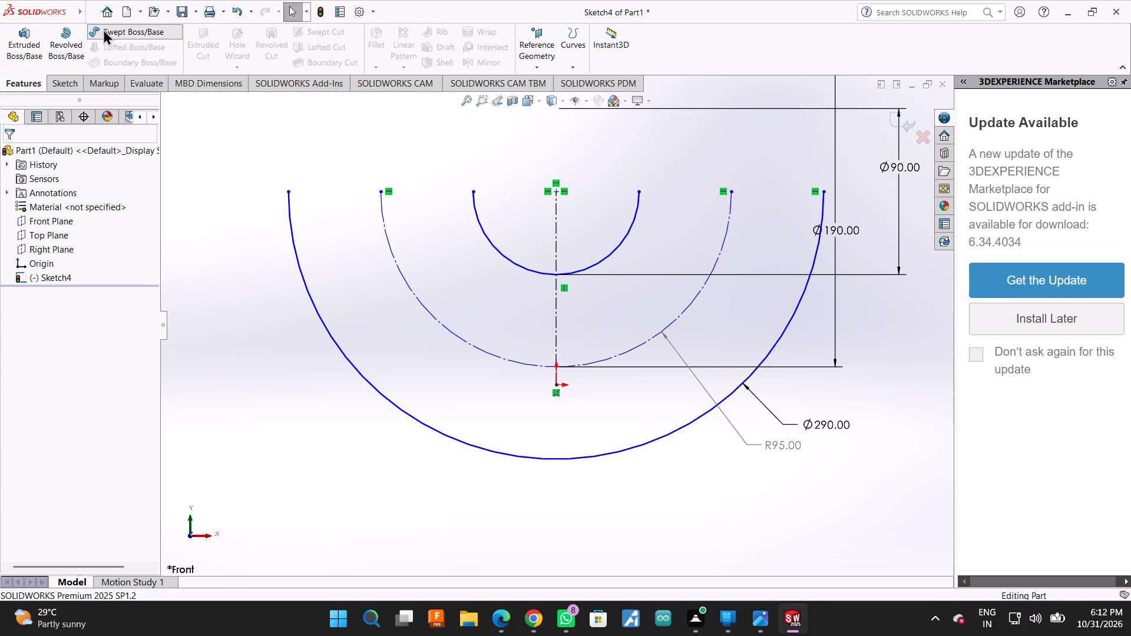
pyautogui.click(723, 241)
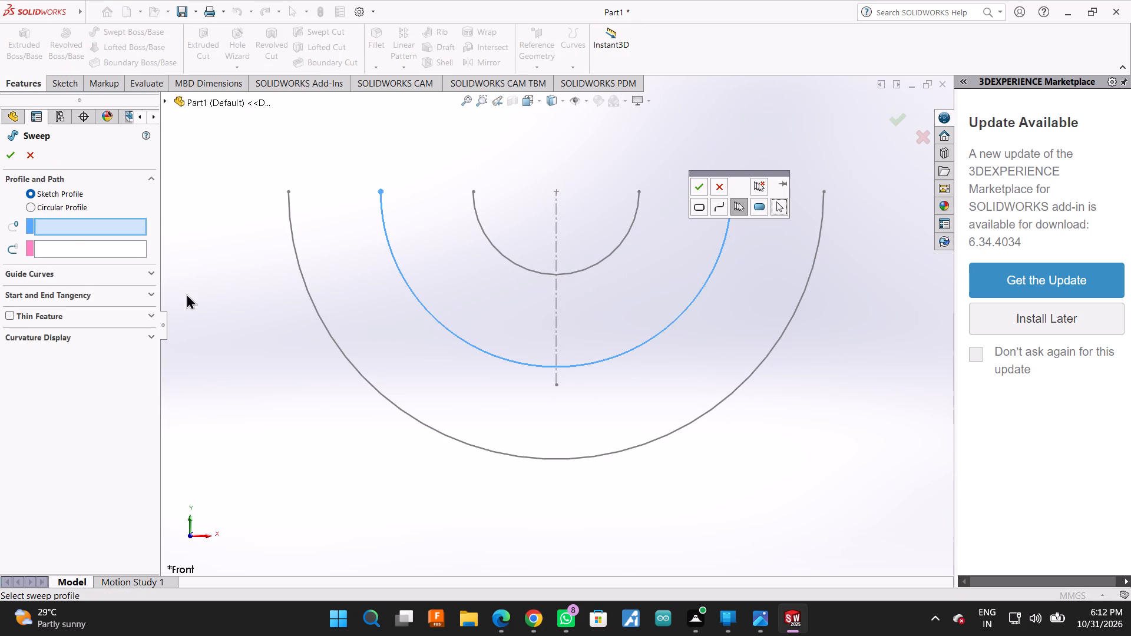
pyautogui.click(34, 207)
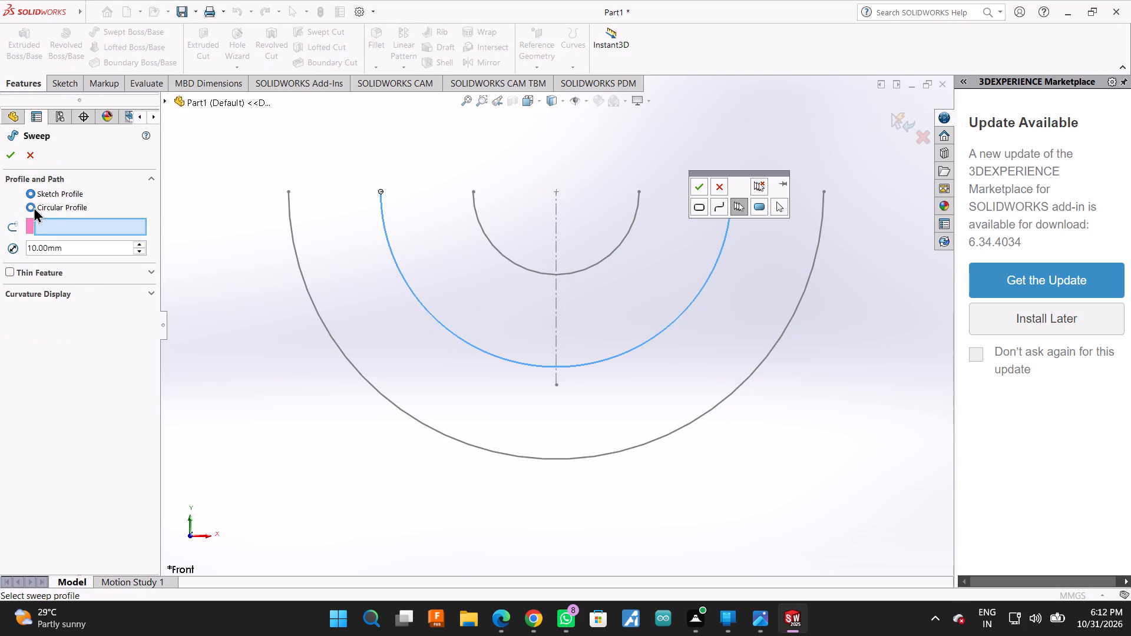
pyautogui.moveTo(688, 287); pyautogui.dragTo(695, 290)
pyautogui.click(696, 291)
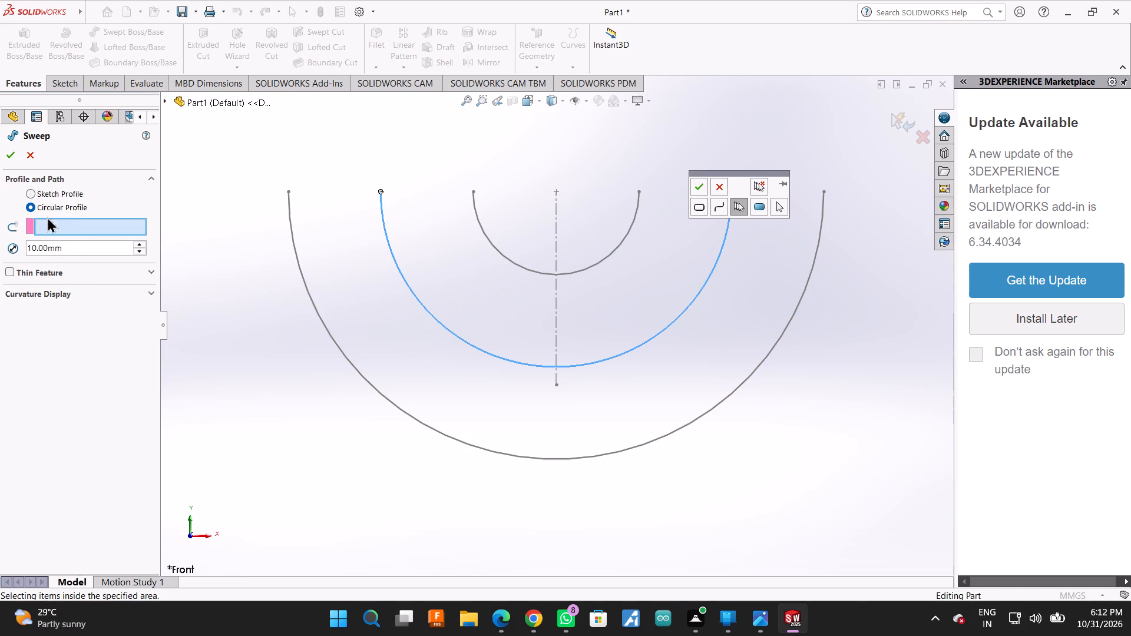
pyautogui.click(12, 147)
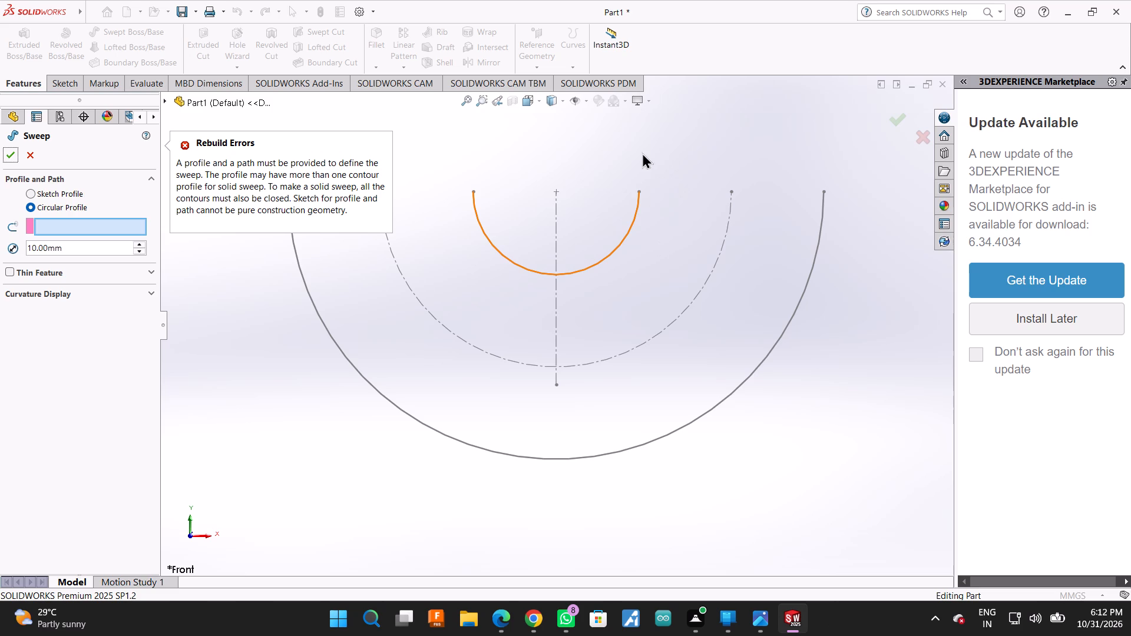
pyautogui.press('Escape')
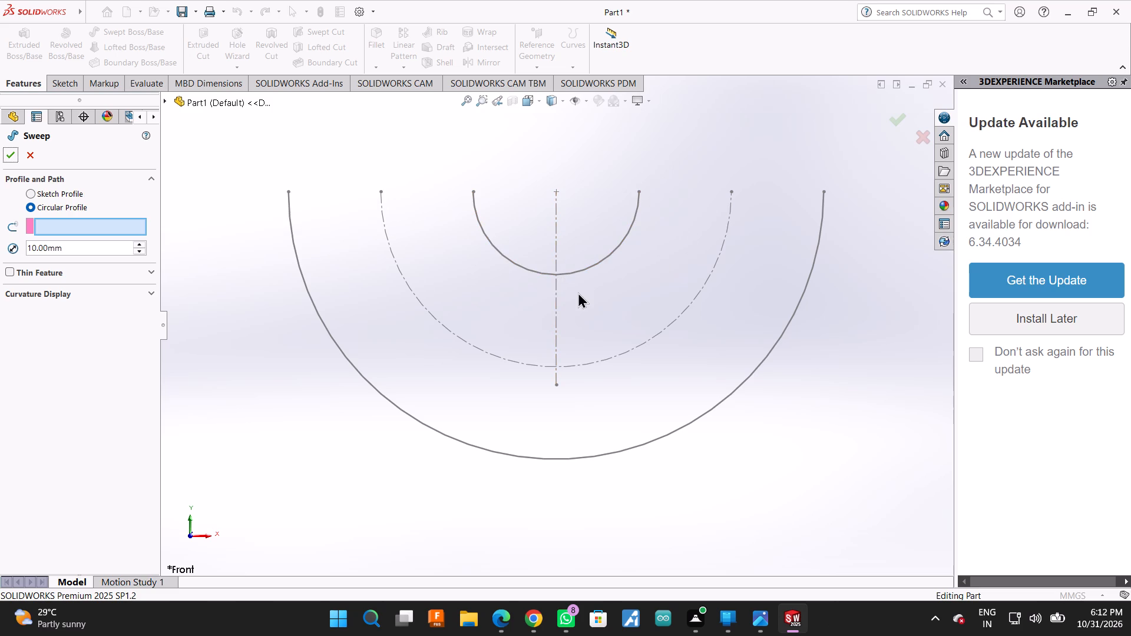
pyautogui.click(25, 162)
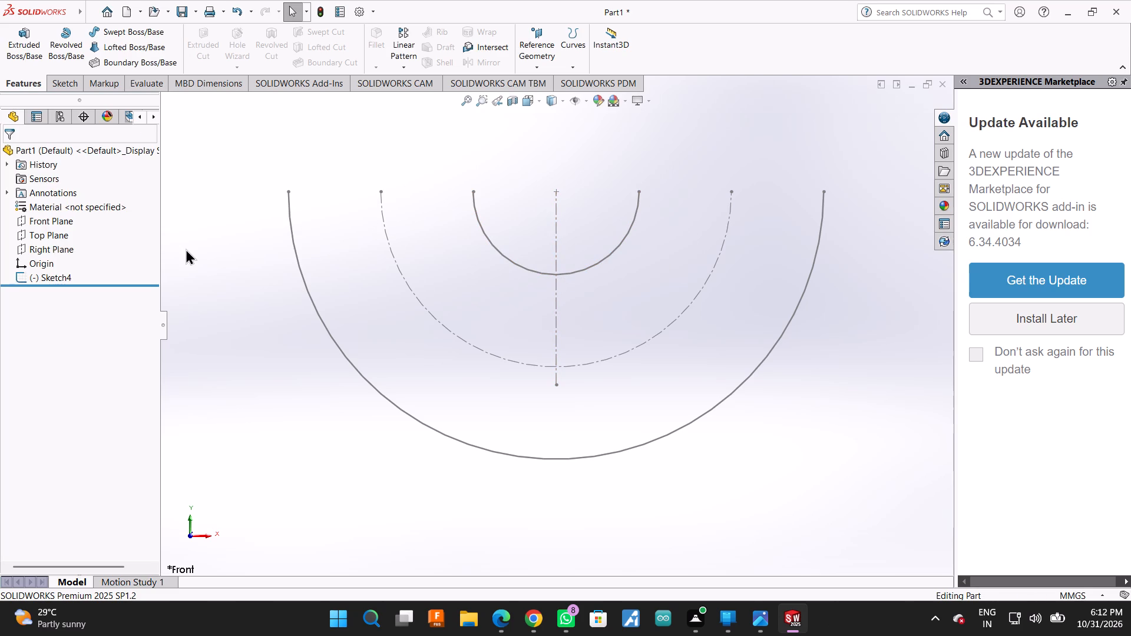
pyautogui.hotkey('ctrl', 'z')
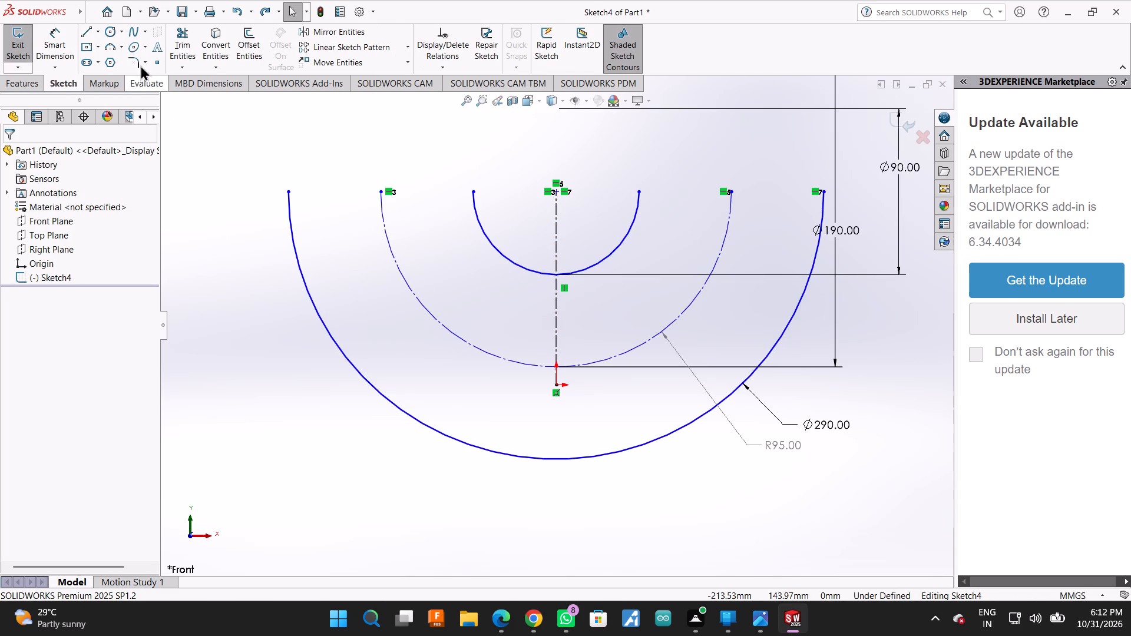
# Sketch a horizontal line about 56 mm long passing through the left endpoint of the middle construction arc.
pyautogui.click(84, 29)
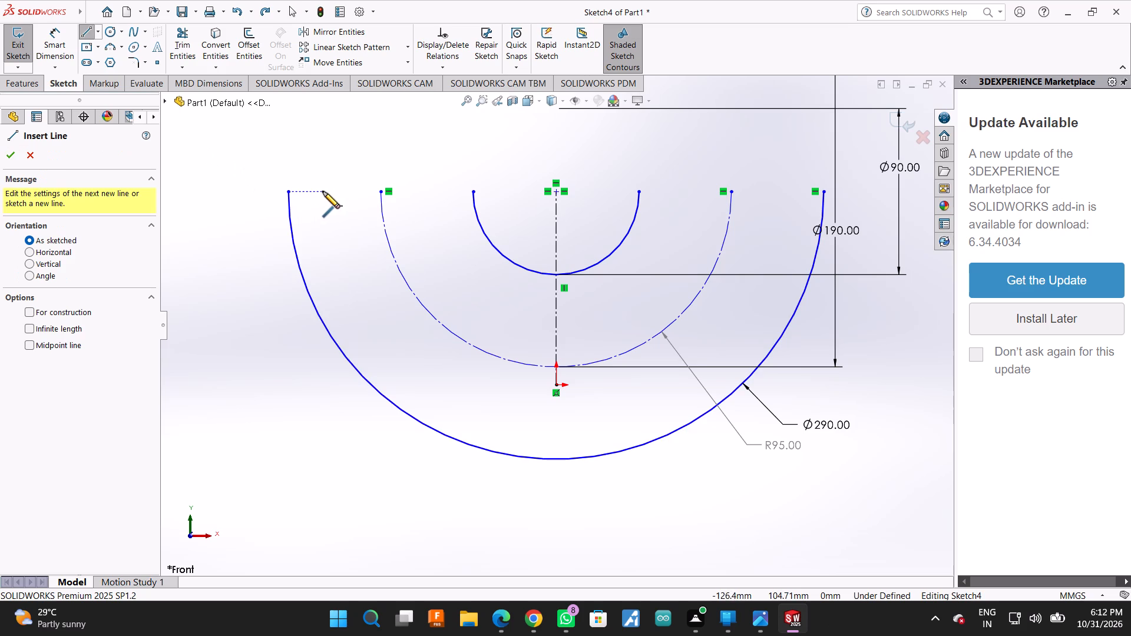
pyautogui.click(322, 191)
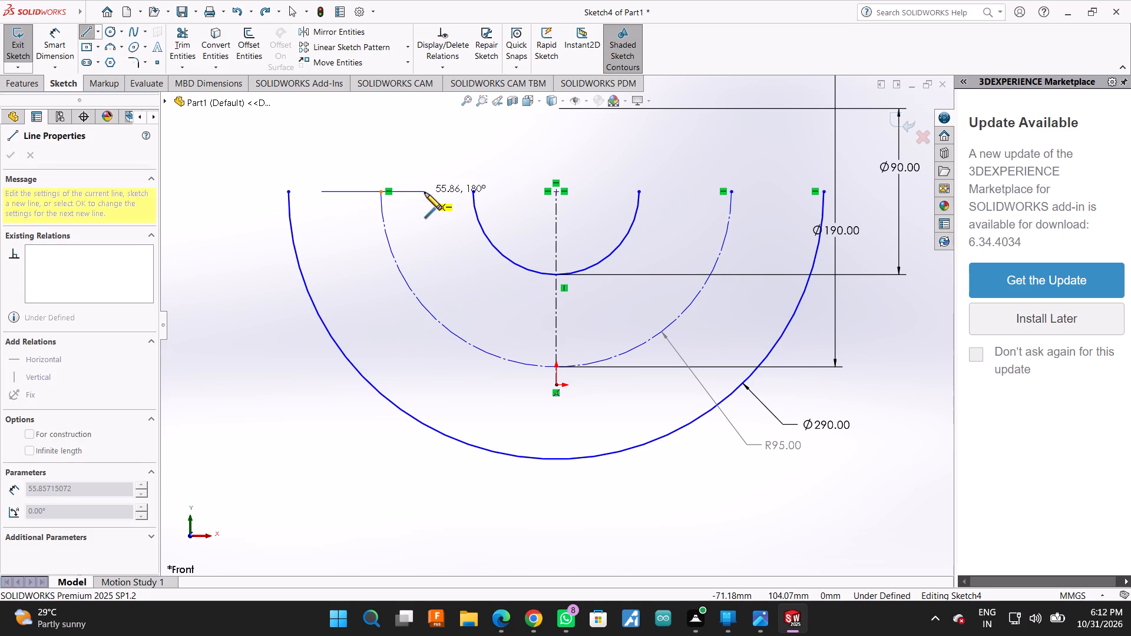
pyautogui.click(425, 193)
pyautogui.press('Escape')
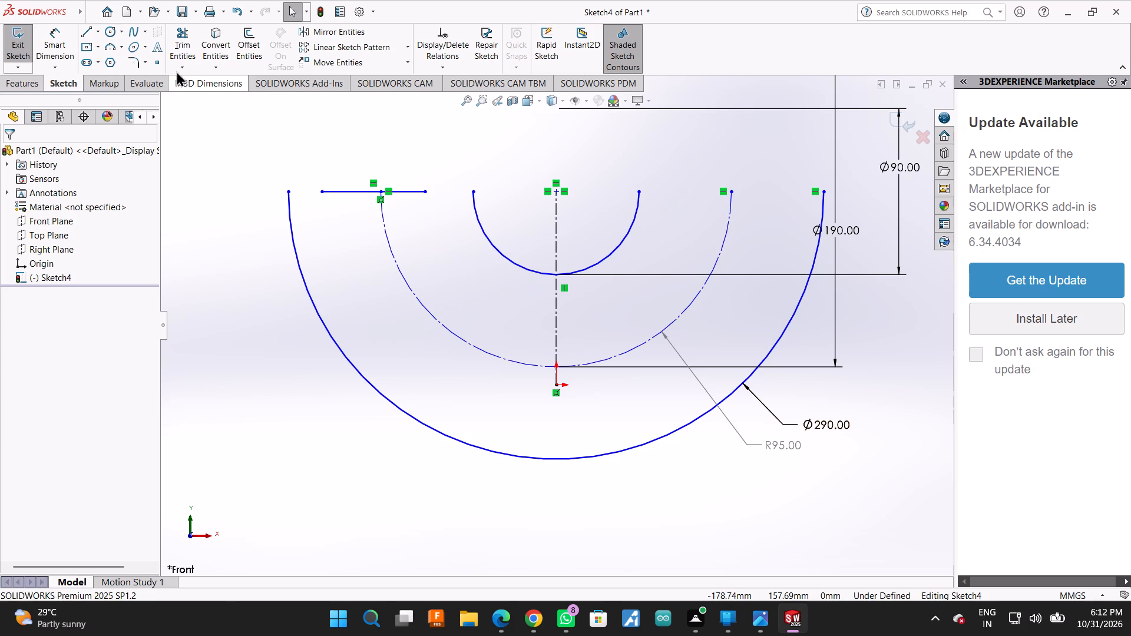
# Extend the horizontal line both ways to meet the endpoints of the inner and outer arcs.
pyautogui.click(191, 69)
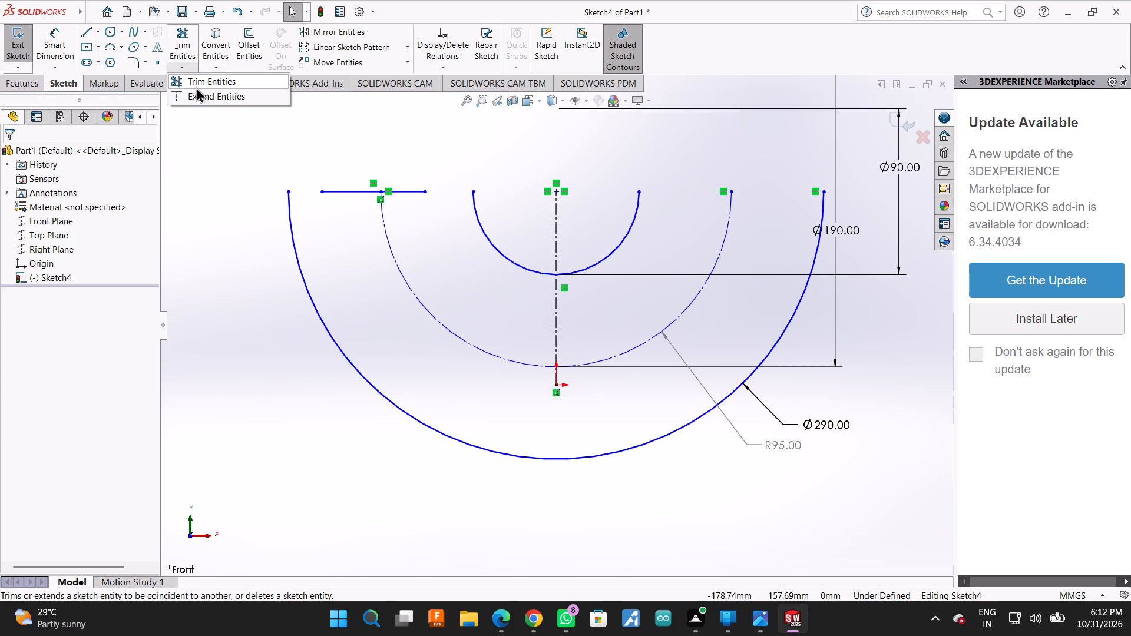
pyautogui.click(196, 89)
pyautogui.click(392, 193)
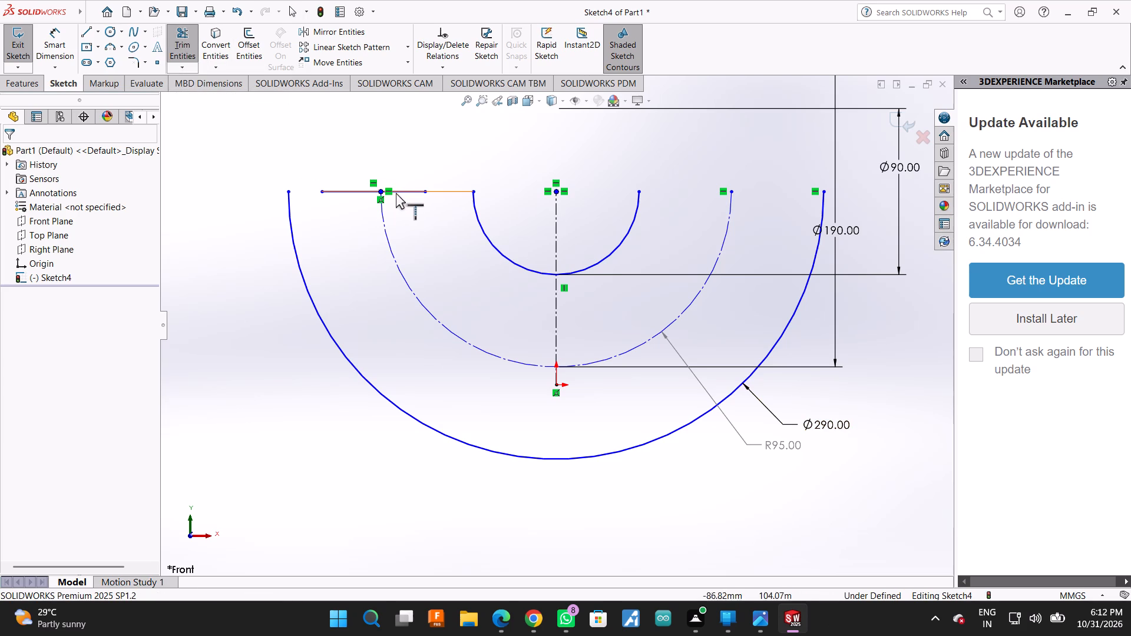
pyautogui.click(397, 193)
pyautogui.click(343, 191)
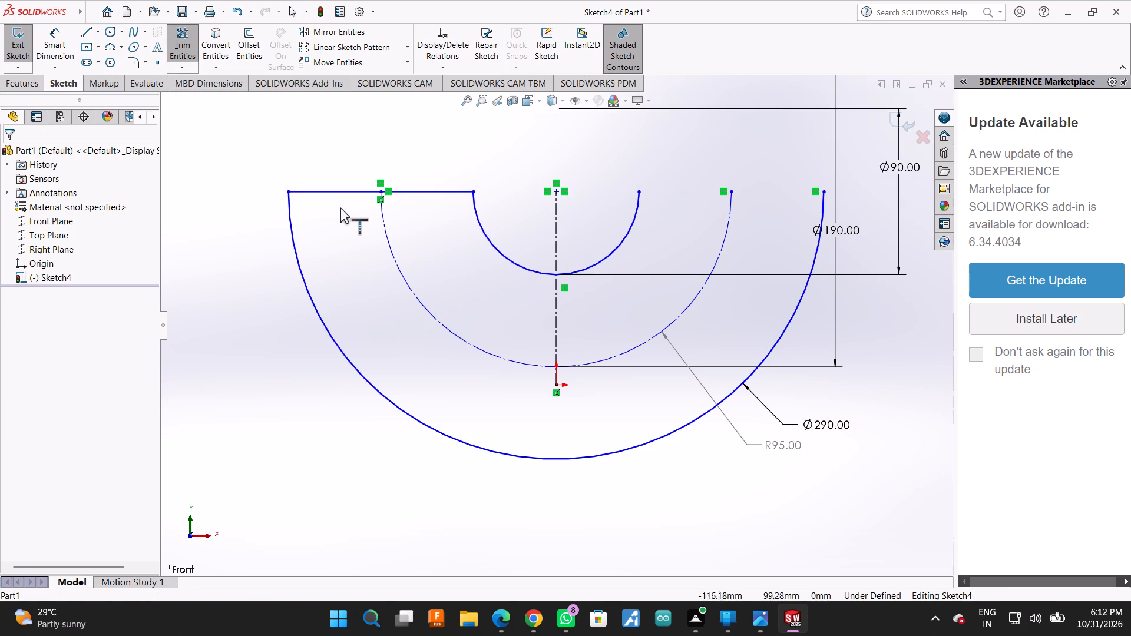
# Trim away the inner 90 mm and outer 290 mm semicircles, keeping the middle construction arc and horizontal line.
pyautogui.click(184, 37)
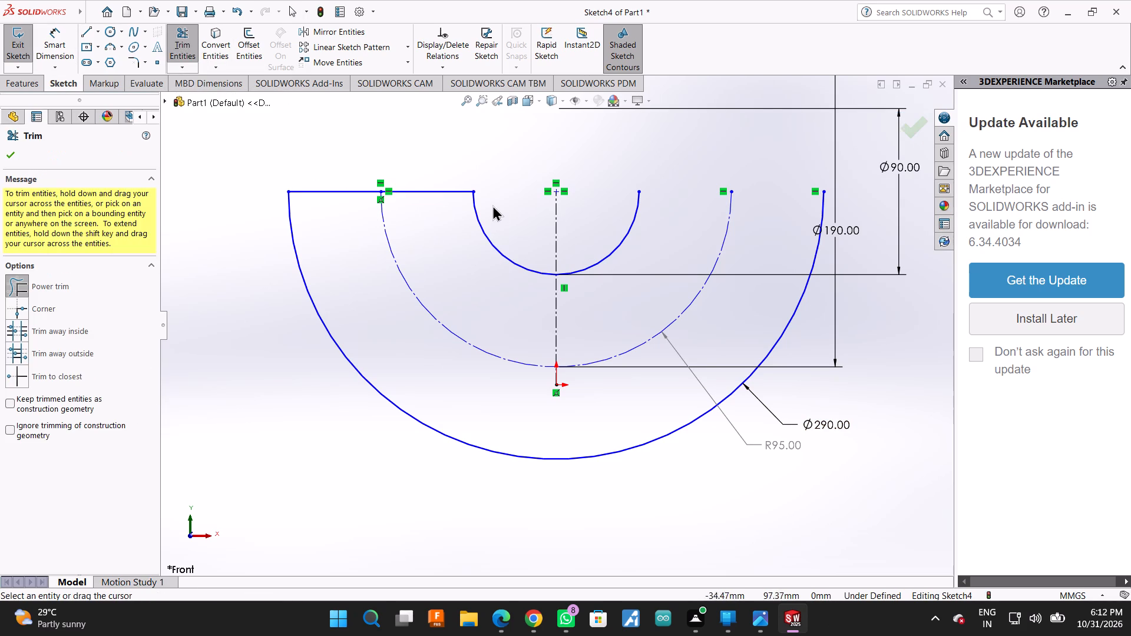
pyautogui.moveTo(492, 205); pyautogui.dragTo(495, 266)
pyautogui.moveTo(595, 198); pyautogui.dragTo(642, 246)
pyautogui.moveTo(652, 394); pyautogui.dragTo(676, 447)
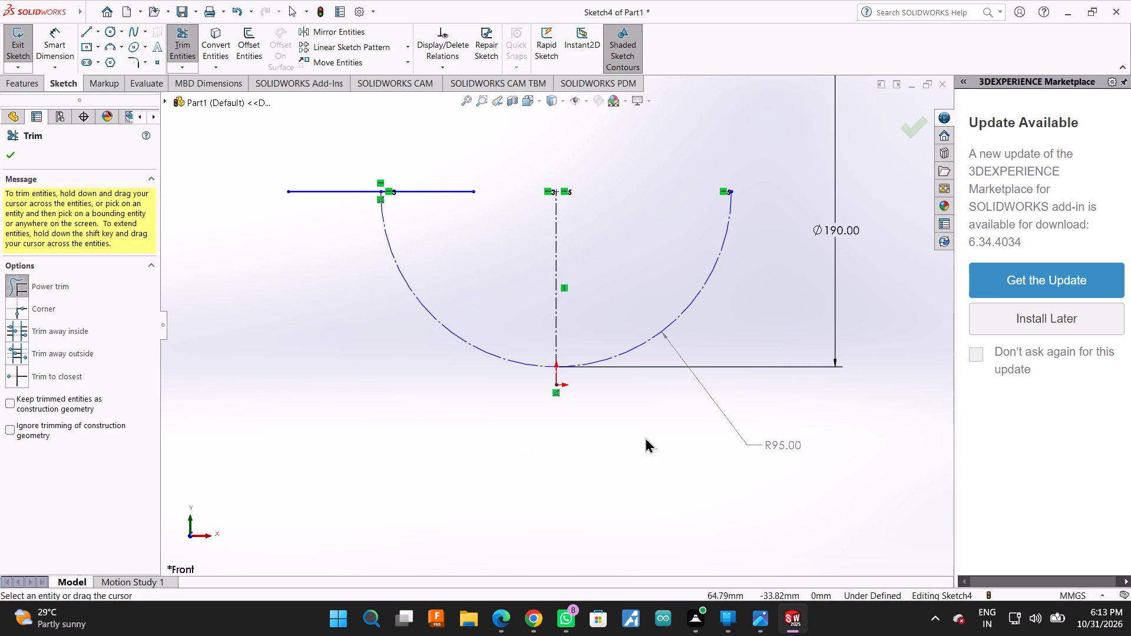
pyautogui.press('Escape')
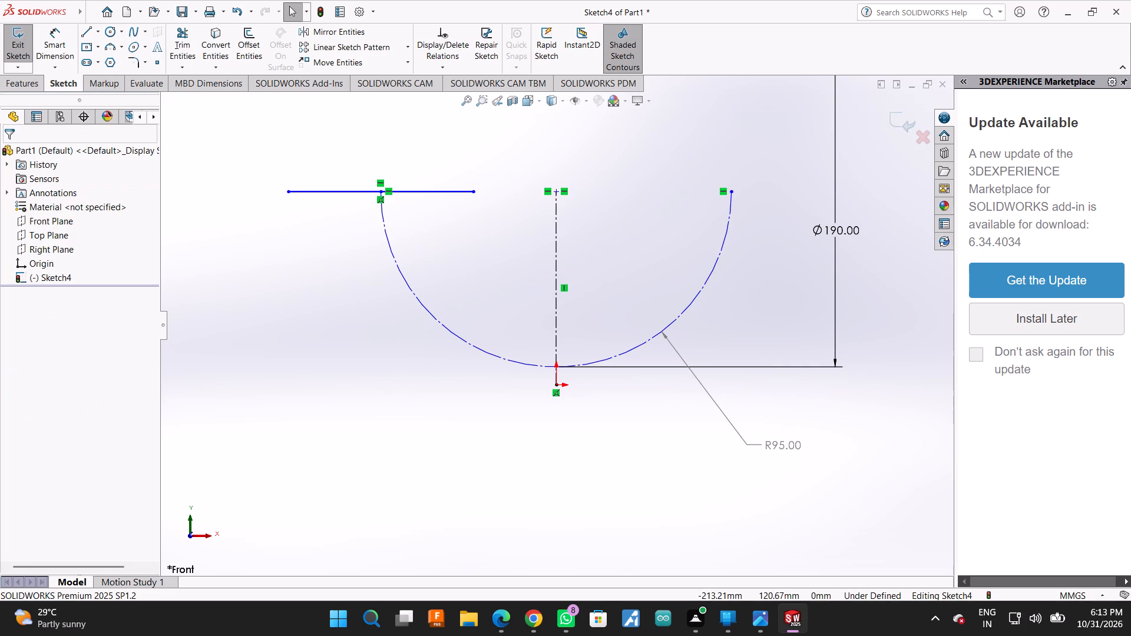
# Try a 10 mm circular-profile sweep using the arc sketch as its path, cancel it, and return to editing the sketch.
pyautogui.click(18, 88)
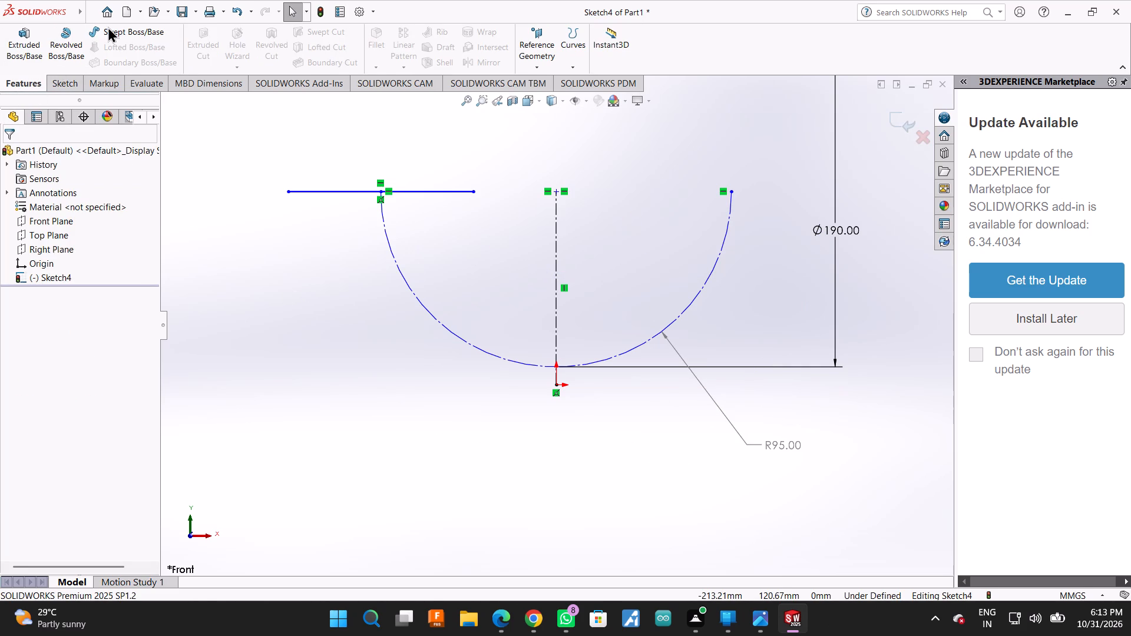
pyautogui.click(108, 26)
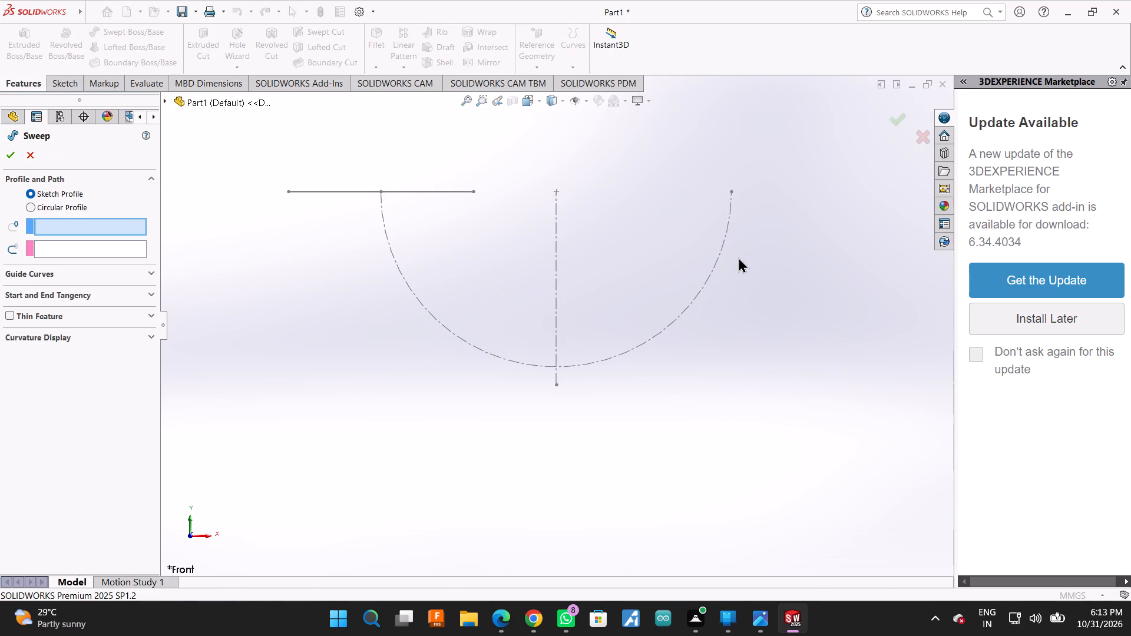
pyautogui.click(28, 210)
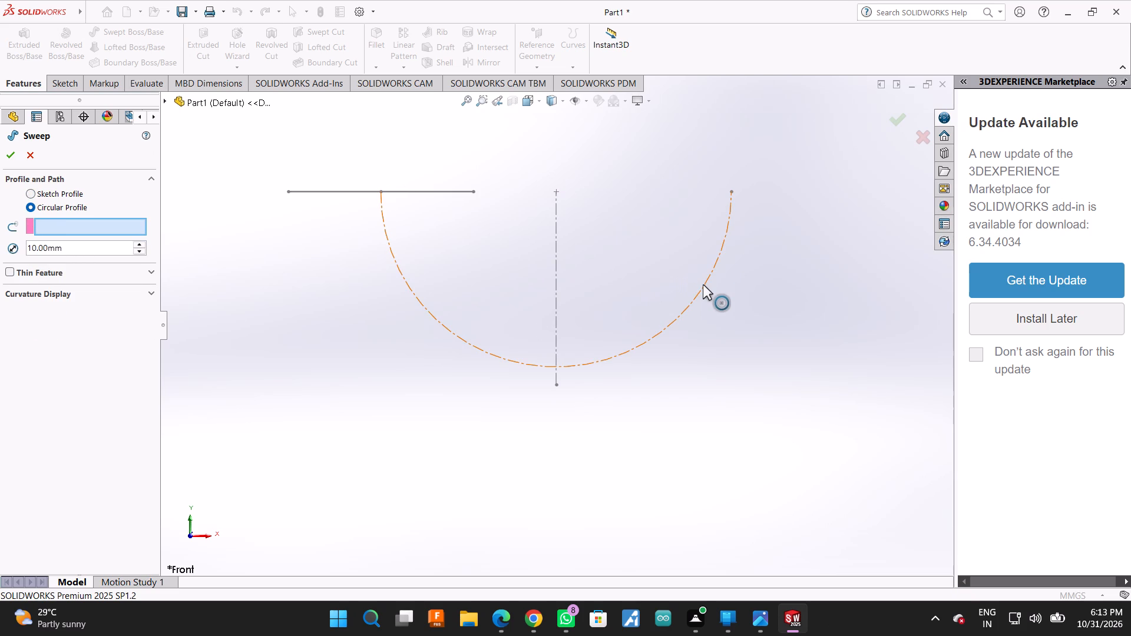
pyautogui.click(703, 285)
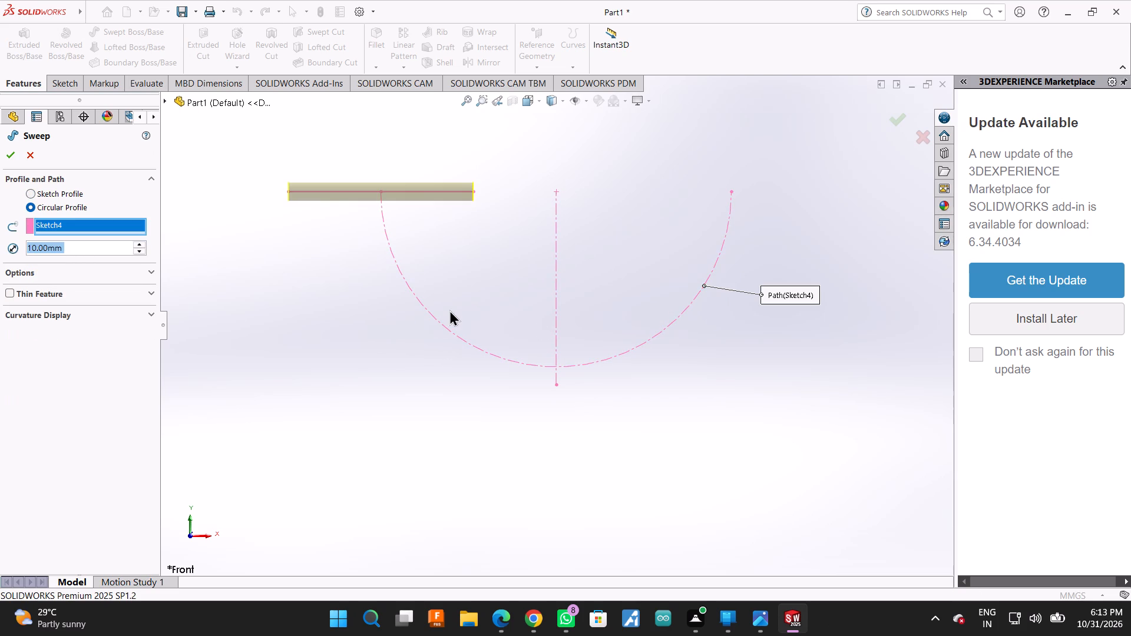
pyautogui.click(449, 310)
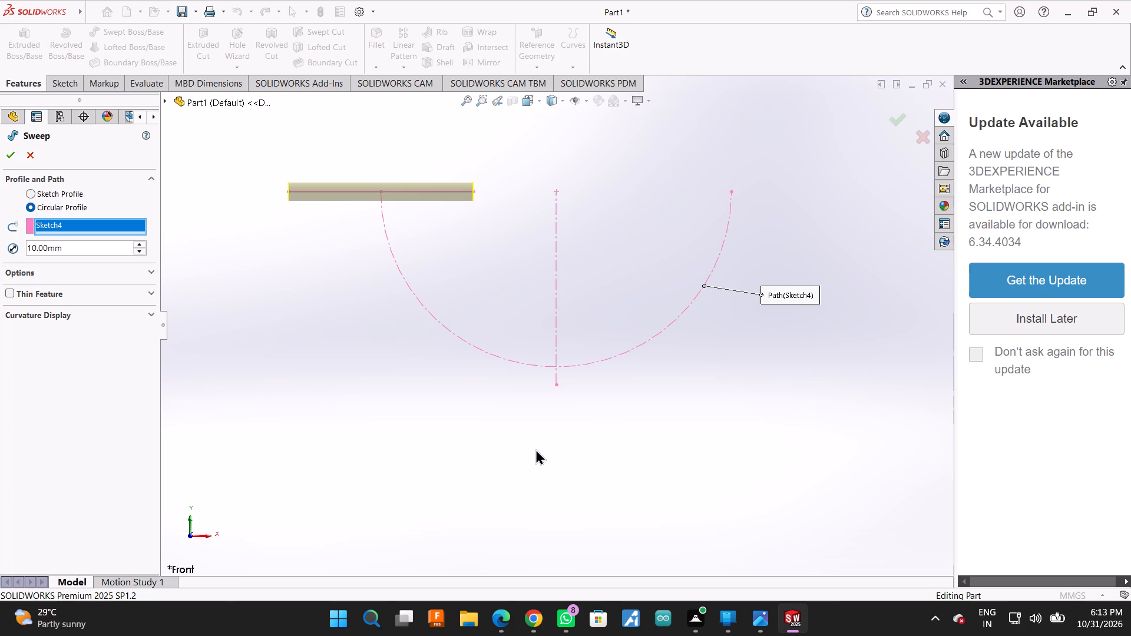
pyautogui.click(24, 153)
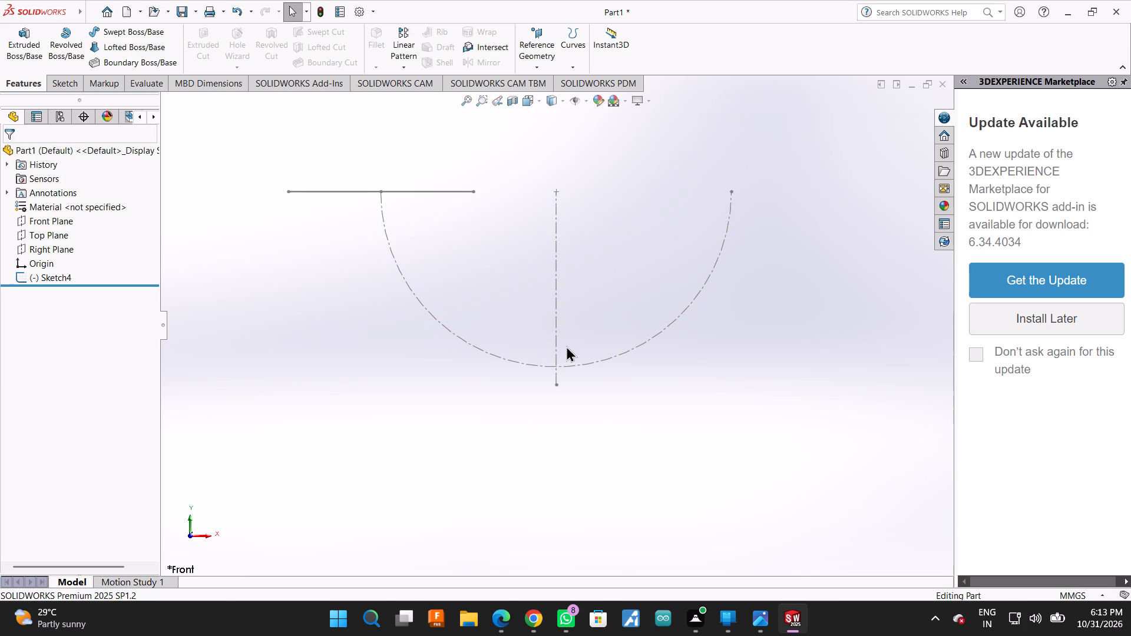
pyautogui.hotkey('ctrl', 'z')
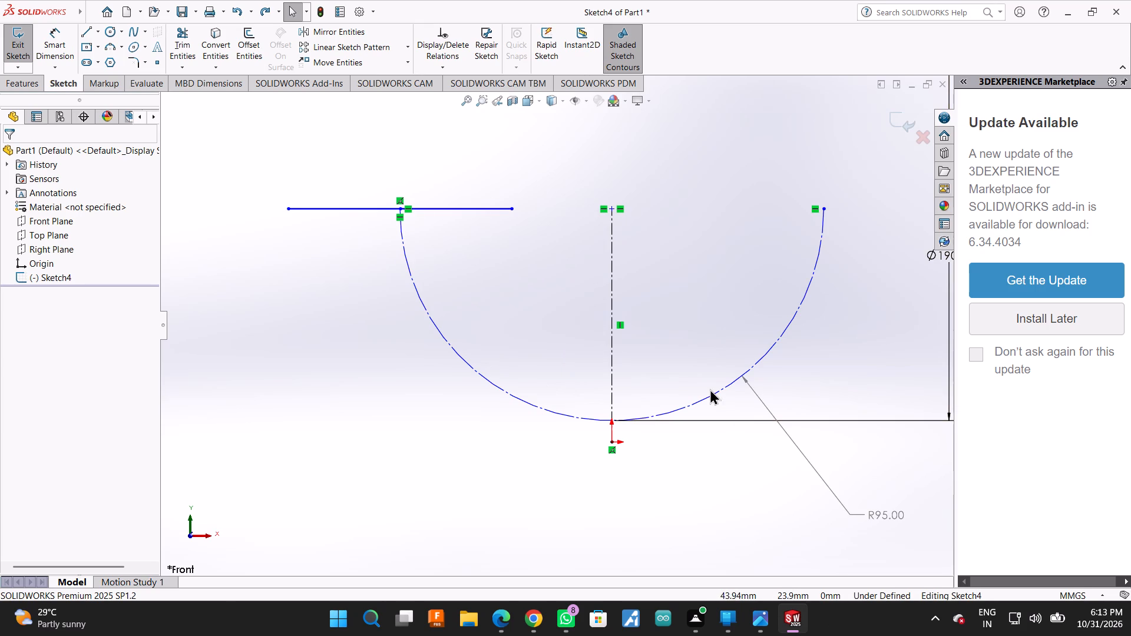
# Change the 190 mm diameter construction arc into regular sketch geometry.
pyautogui.click(712, 392)
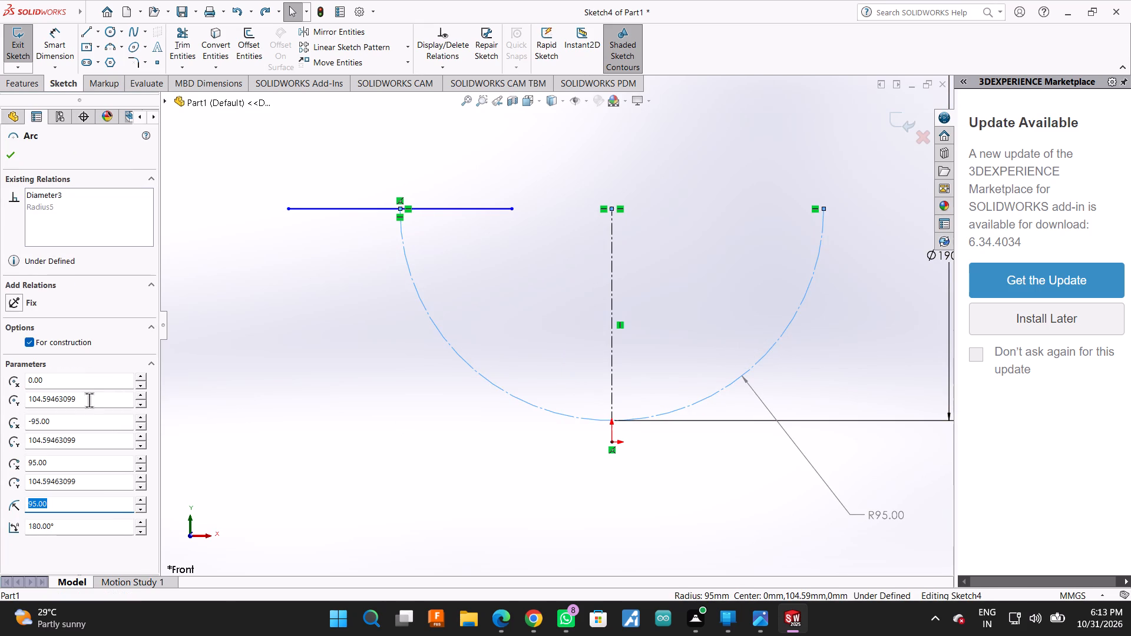
pyautogui.click(29, 341)
pyautogui.click(6, 150)
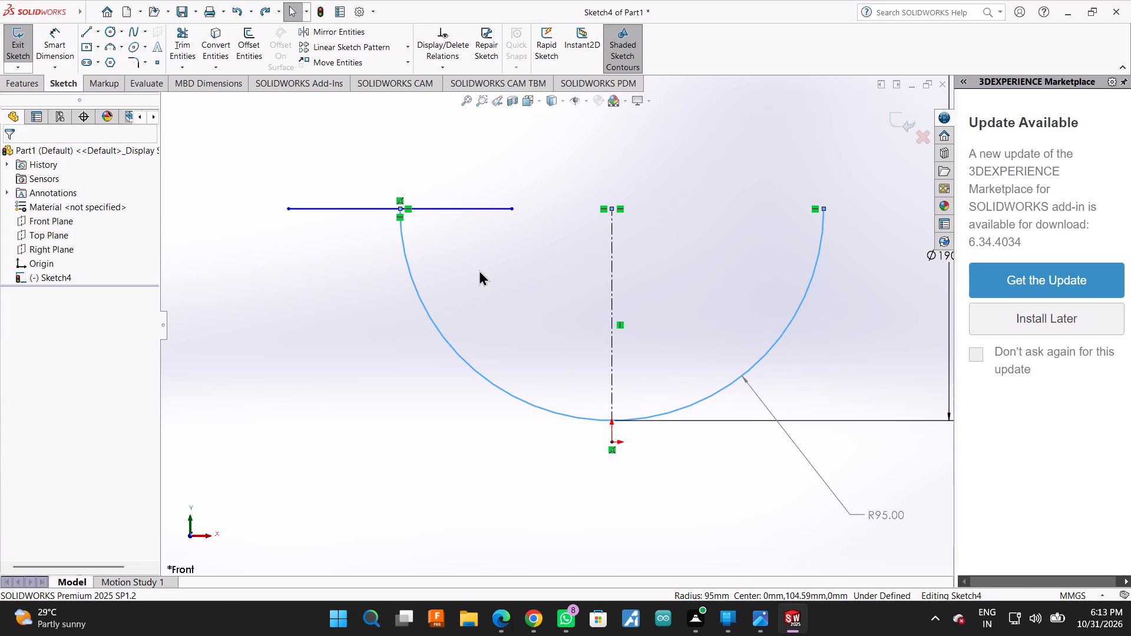
# Change the horizontal line across the arc's left end into construction geometry.
pyautogui.click(474, 207)
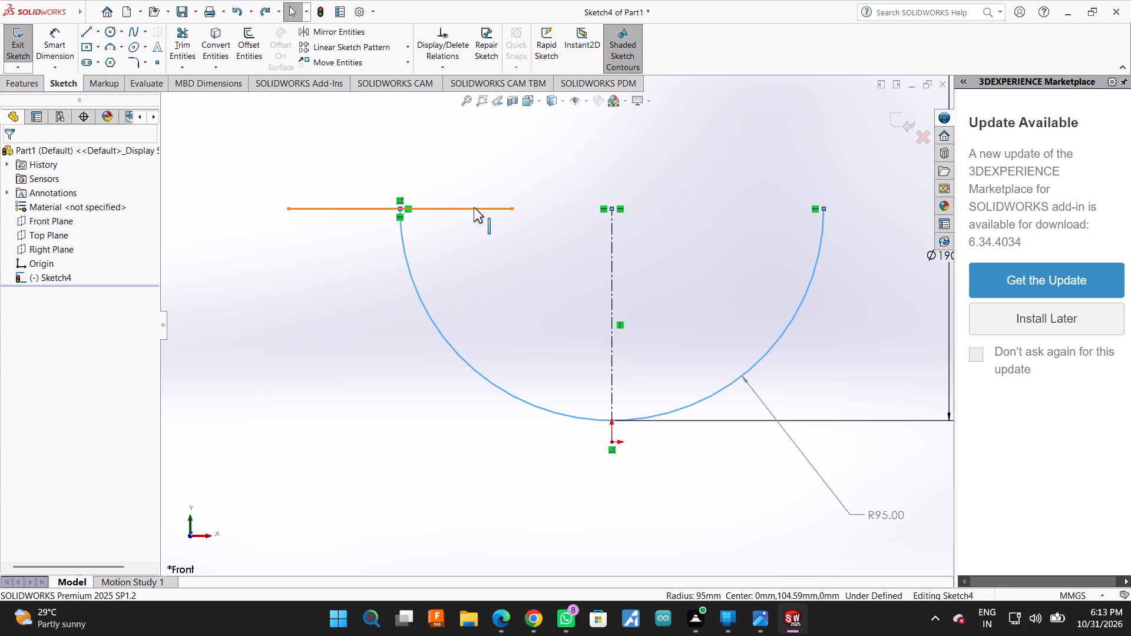
pyautogui.click(229, 390)
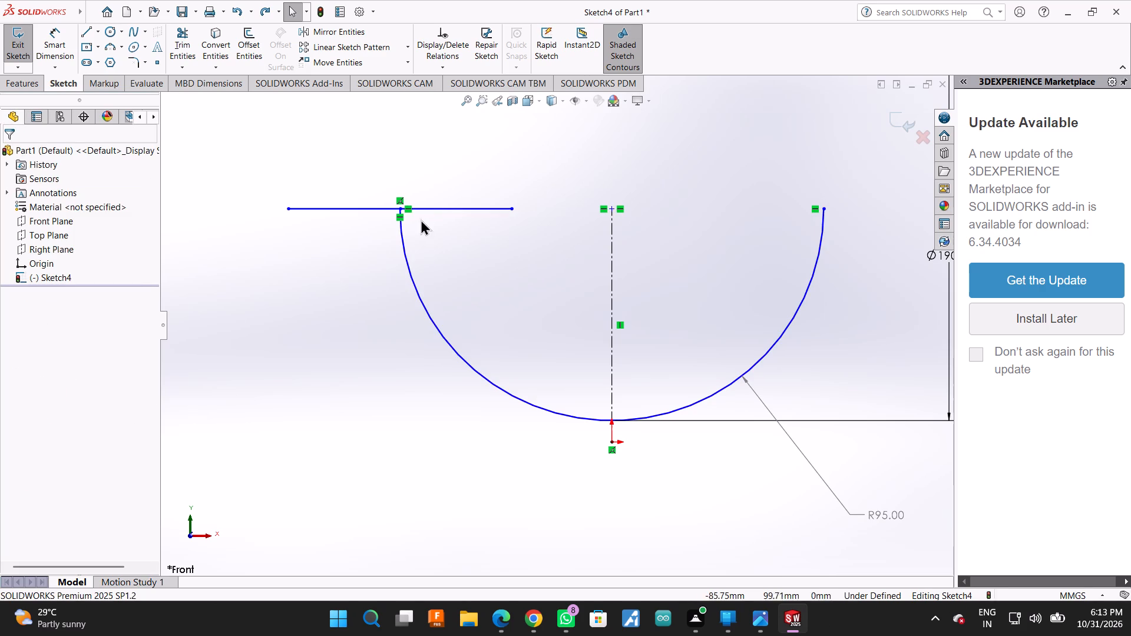
pyautogui.click(452, 211)
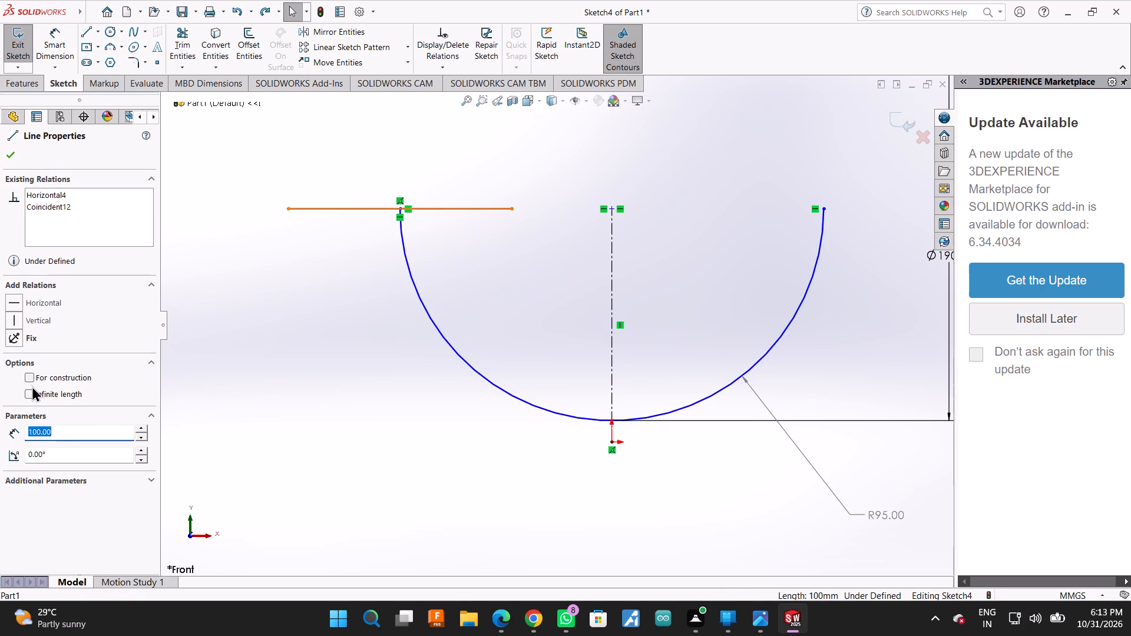
pyautogui.click(28, 372)
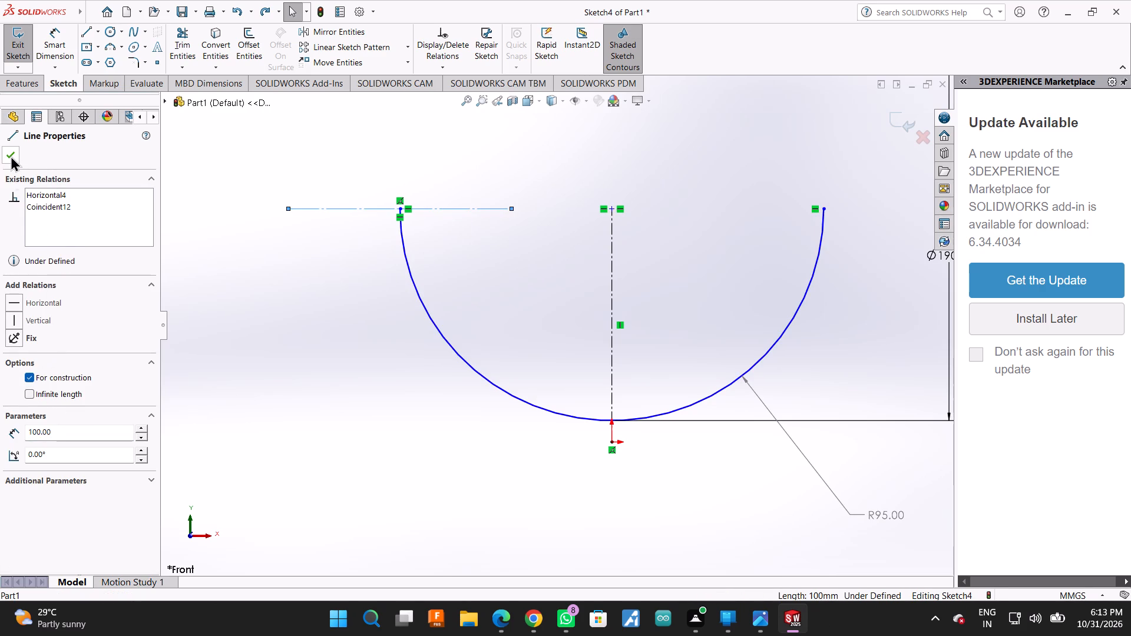
pyautogui.click(11, 155)
# Set up a swept boss with a 100 mm diameter circular profile, using the 190 mm diameter semicircular arc as its path.
pyautogui.click(18, 88)
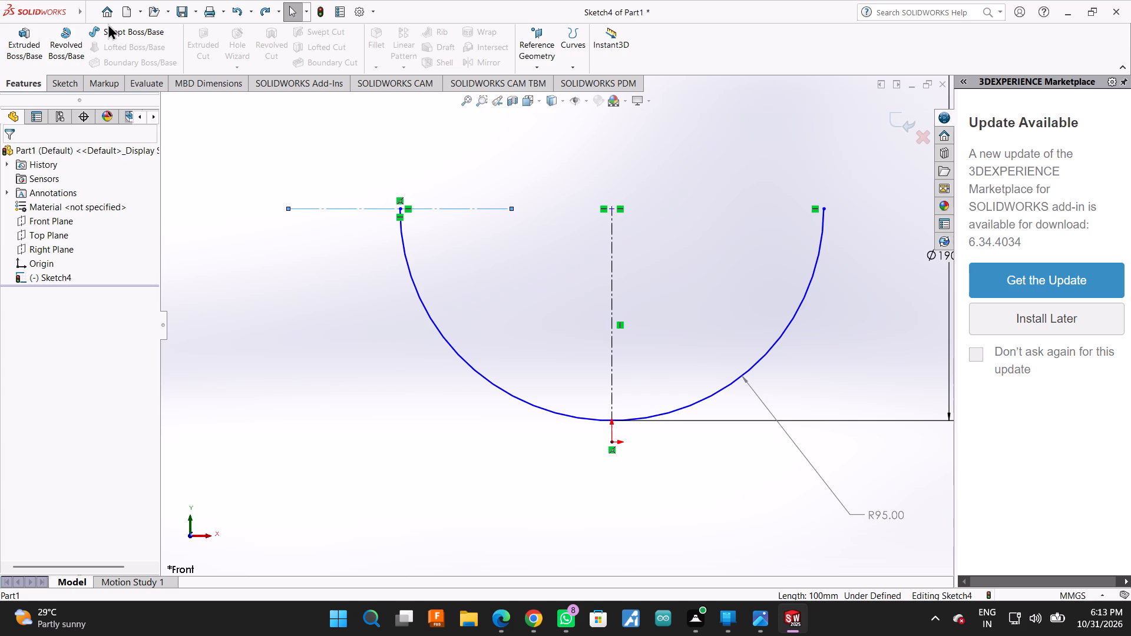
pyautogui.click(115, 38)
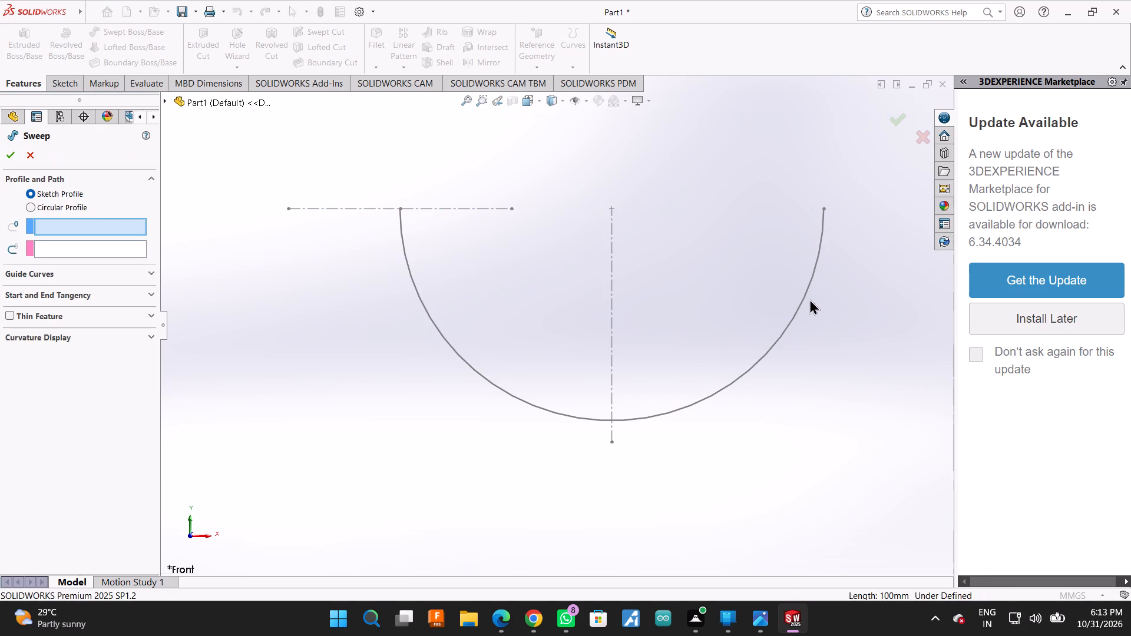
pyautogui.click(803, 298)
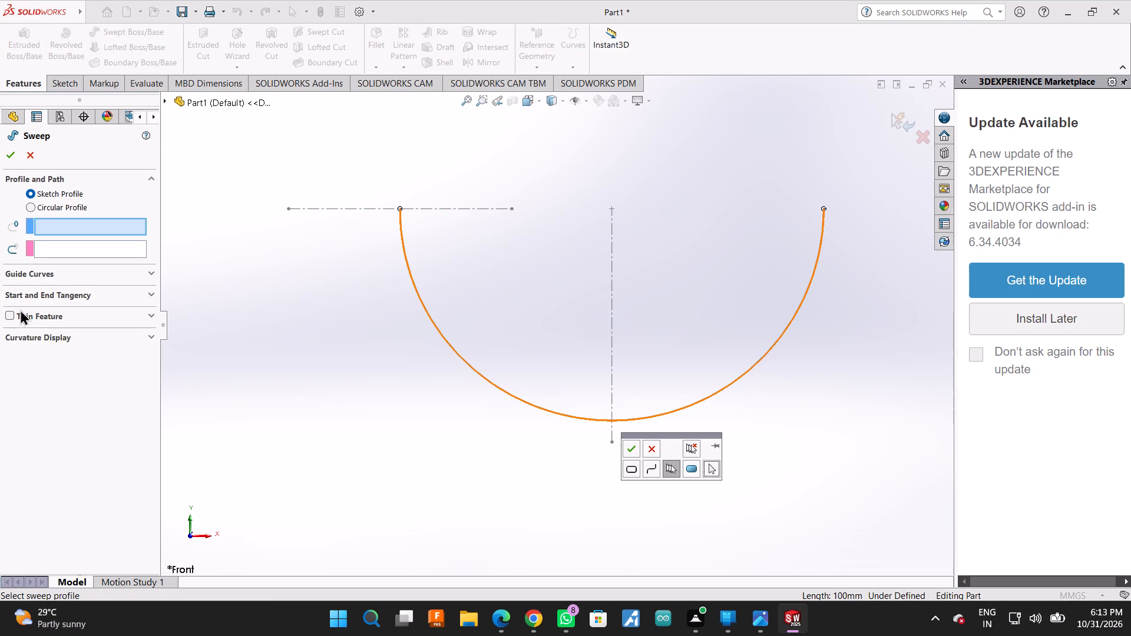
pyautogui.click(29, 205)
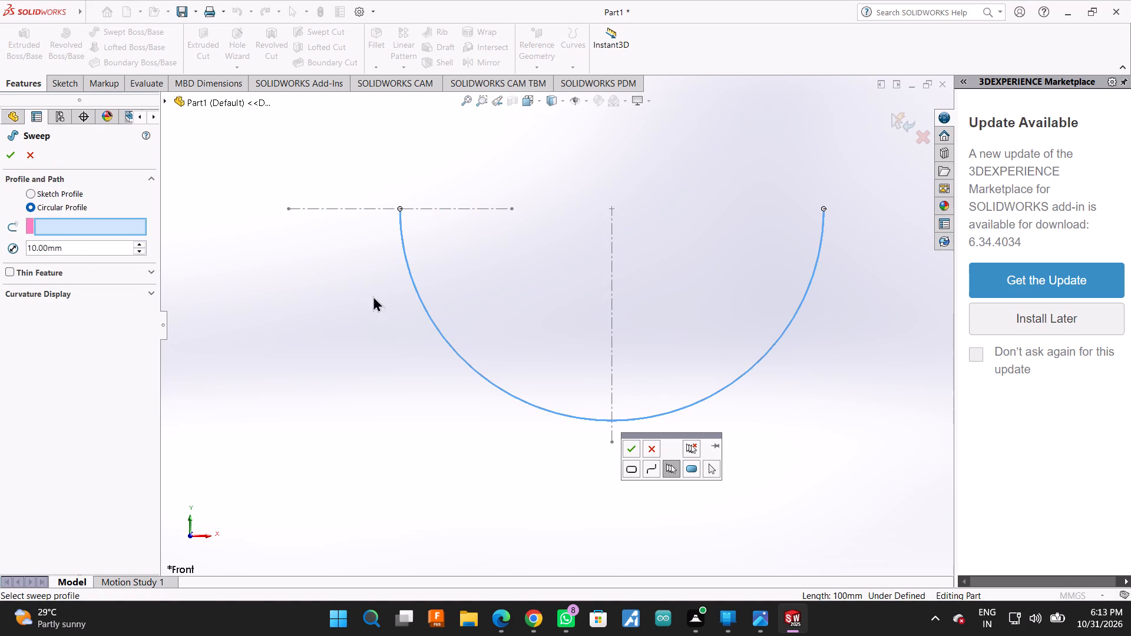
pyautogui.click(436, 322)
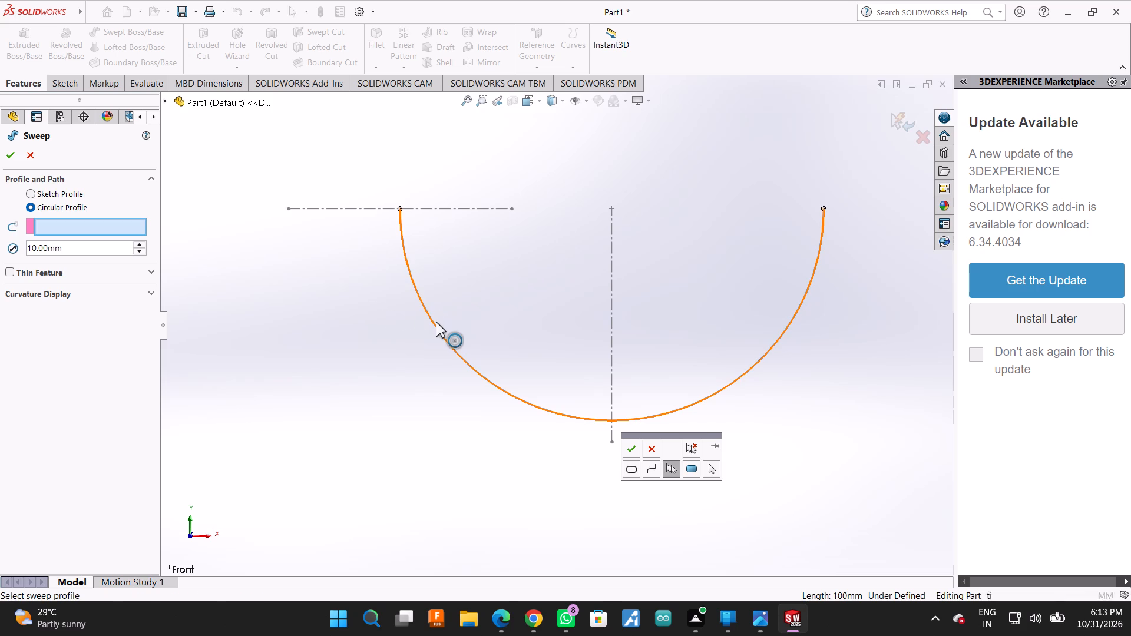
pyautogui.click(136, 226)
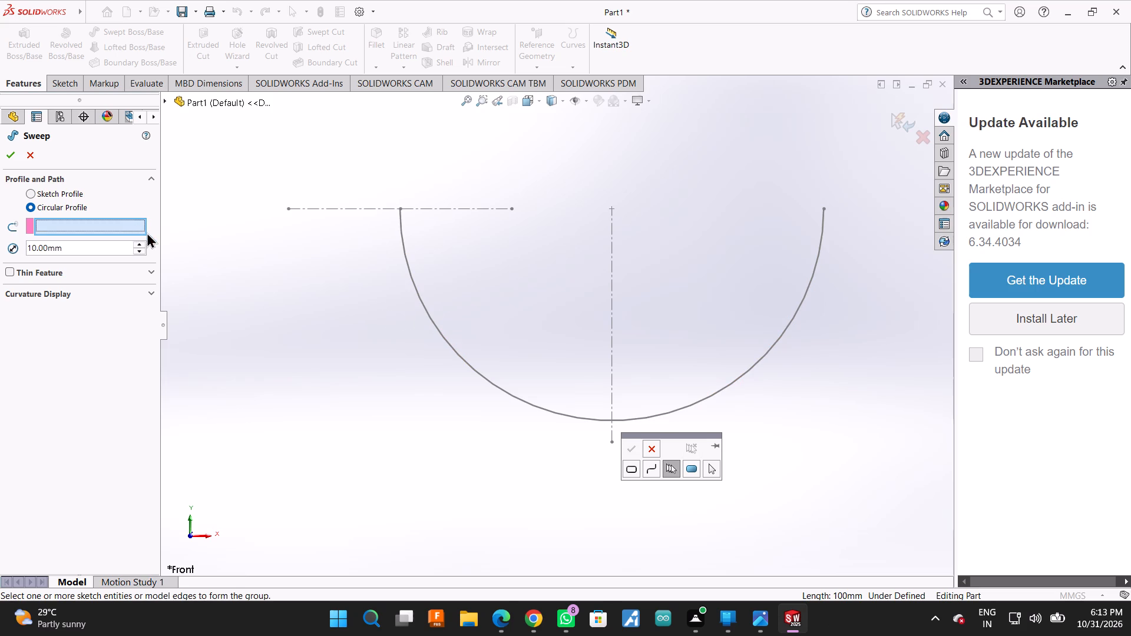
pyautogui.click(429, 314)
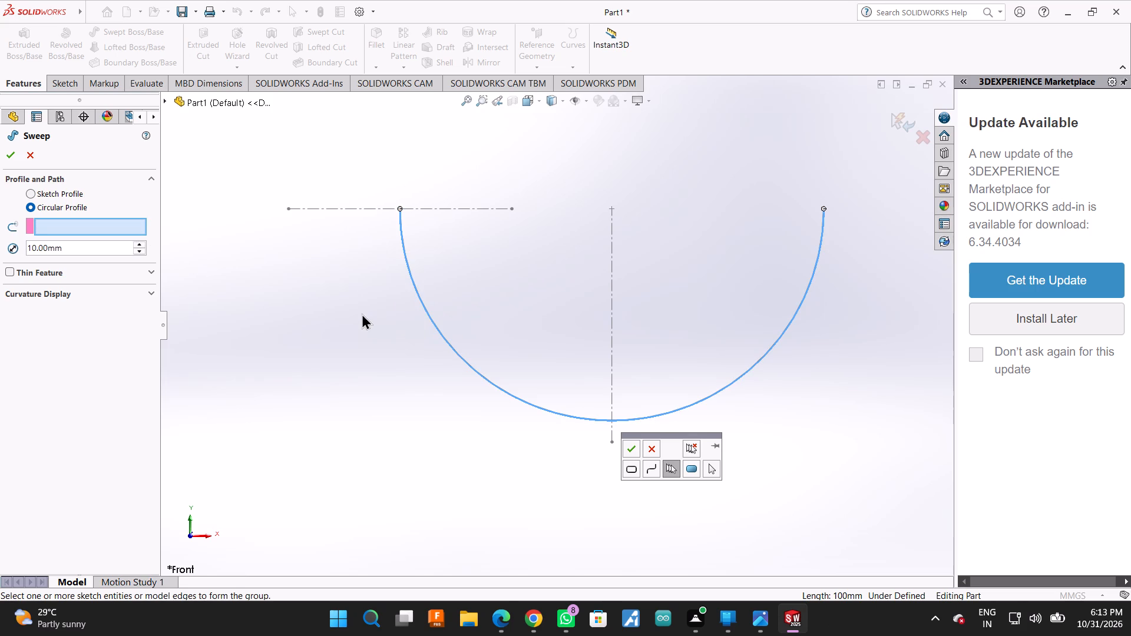
pyautogui.click(498, 387)
pyautogui.doubleClick(498, 387)
pyautogui.click(62, 247)
pyautogui.tripleClick(62, 247)
pyautogui.write('100')
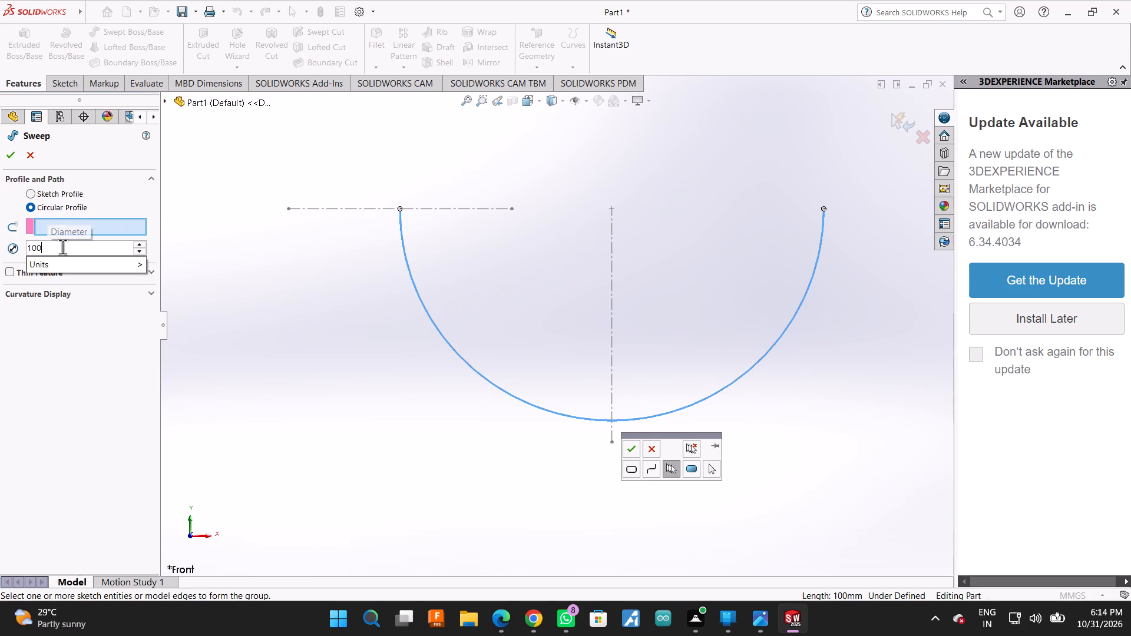
pyautogui.press('Return')
pyautogui.scroll(2, 224, 385)
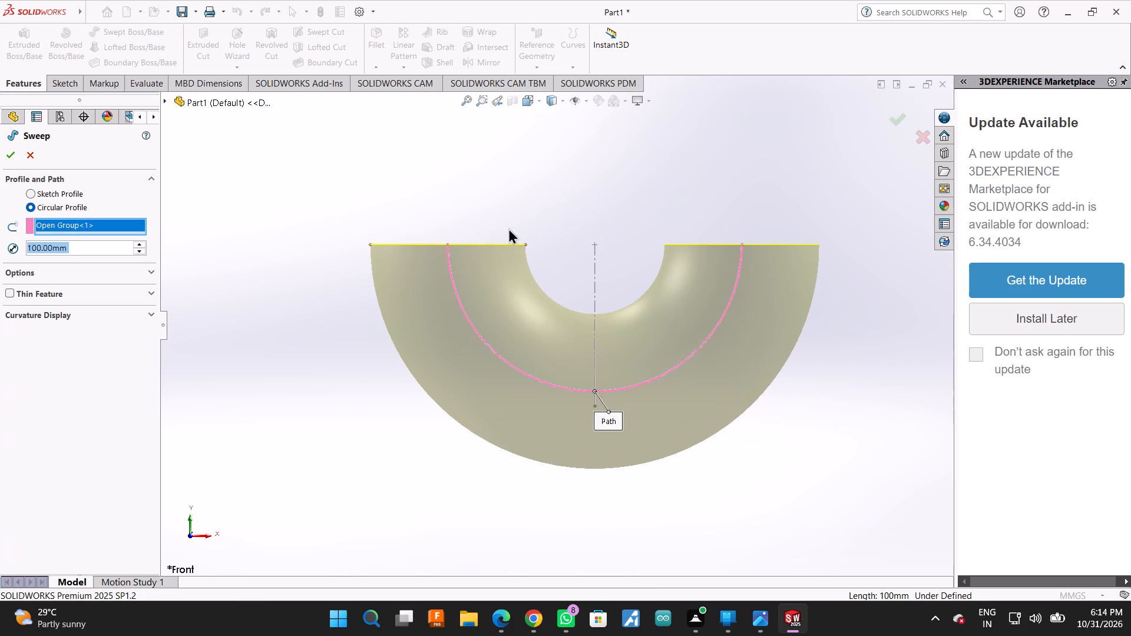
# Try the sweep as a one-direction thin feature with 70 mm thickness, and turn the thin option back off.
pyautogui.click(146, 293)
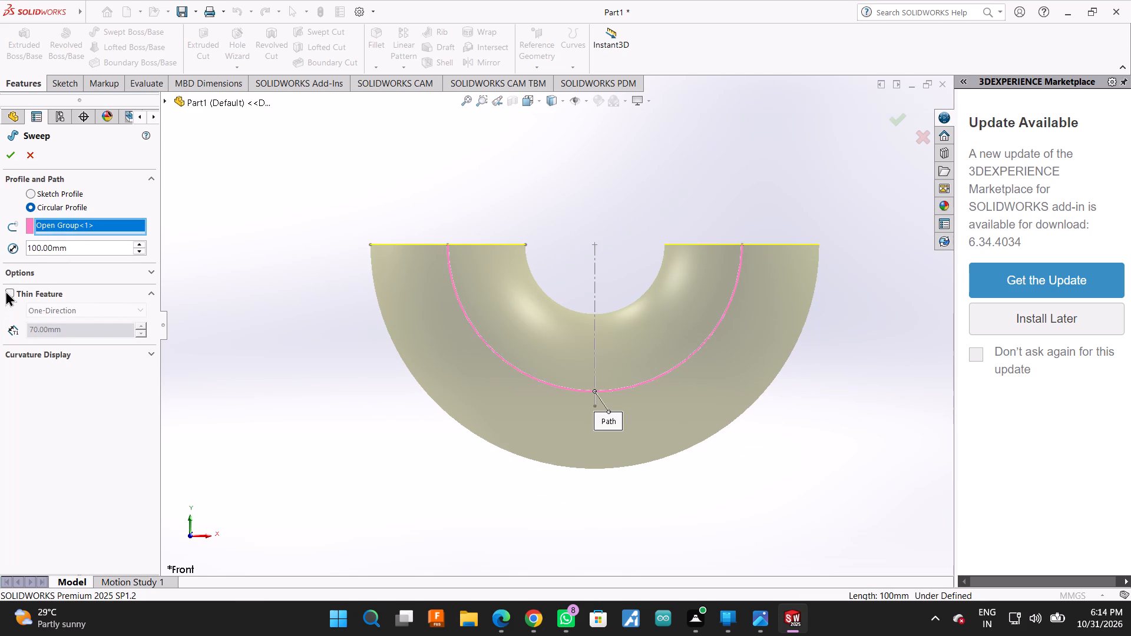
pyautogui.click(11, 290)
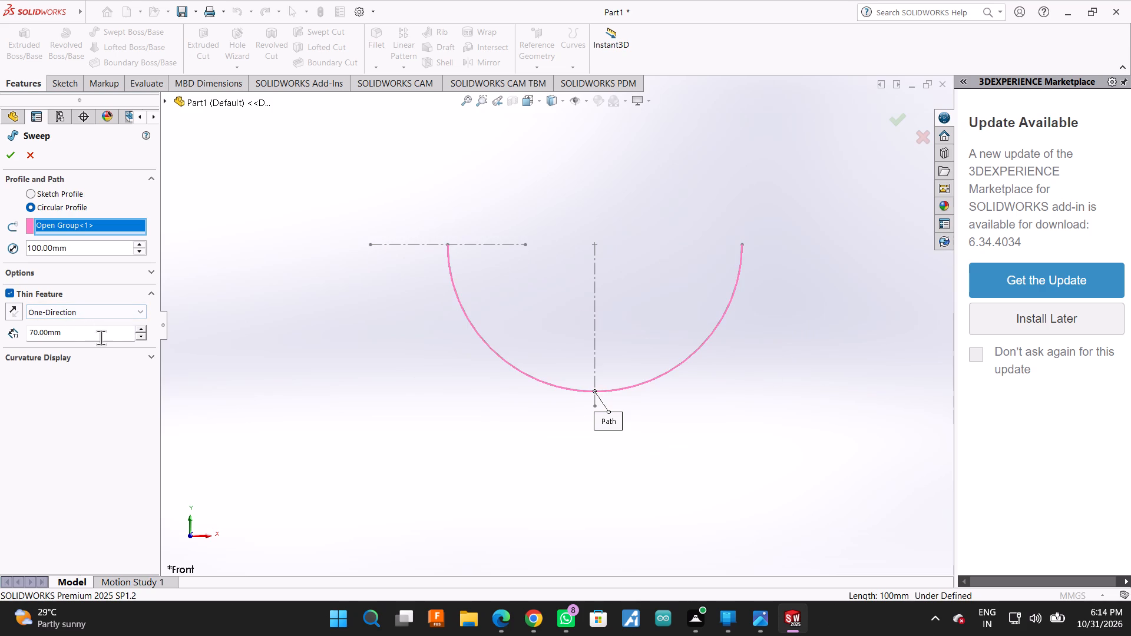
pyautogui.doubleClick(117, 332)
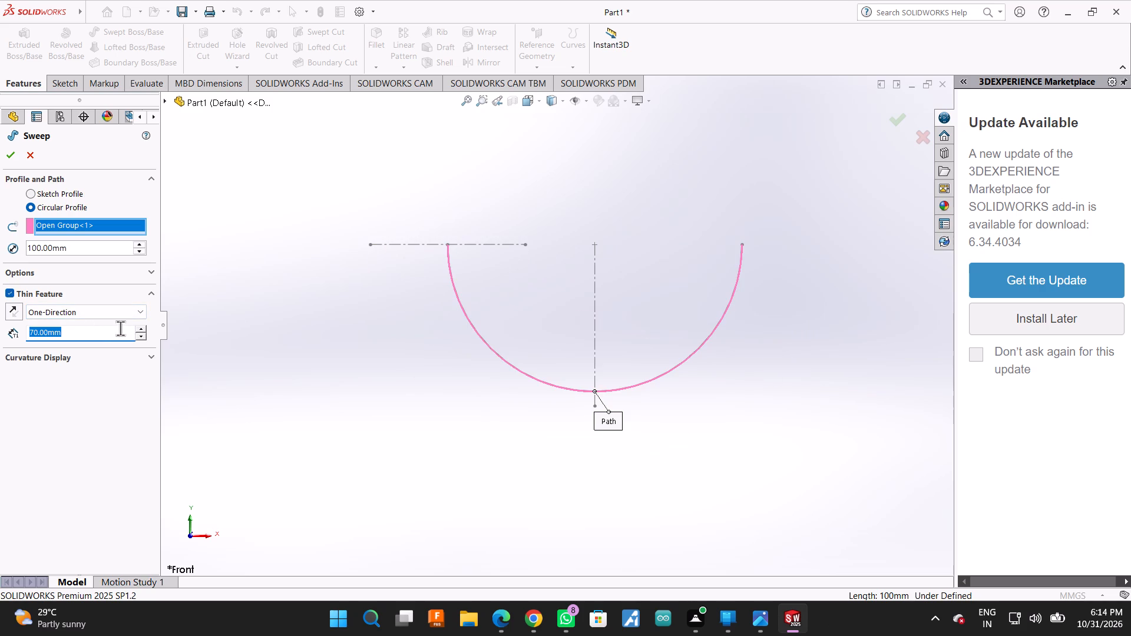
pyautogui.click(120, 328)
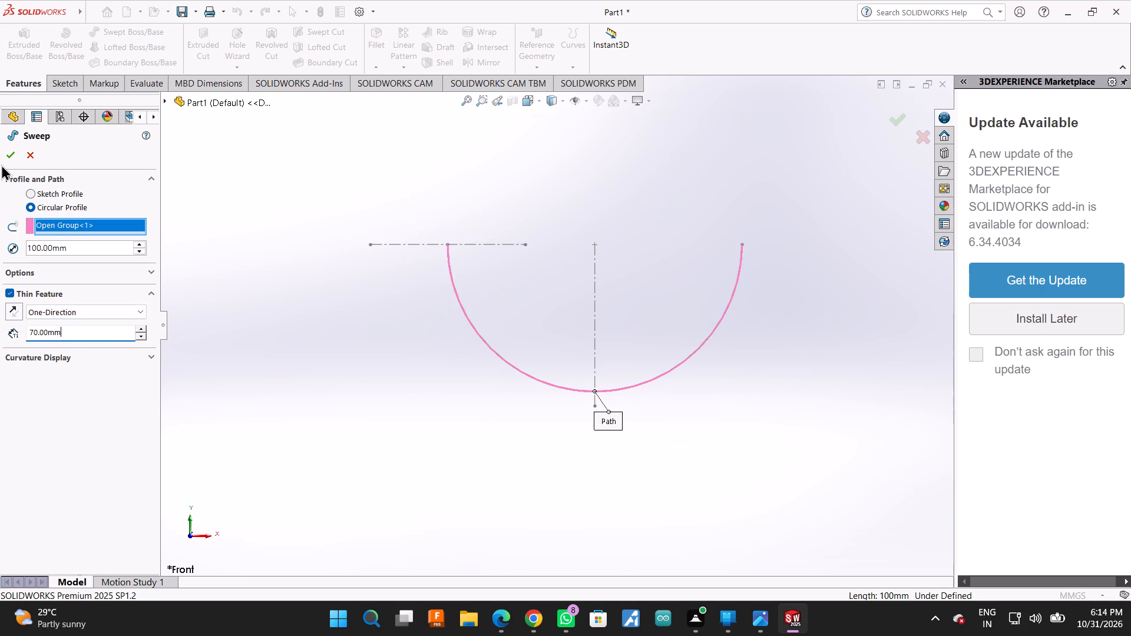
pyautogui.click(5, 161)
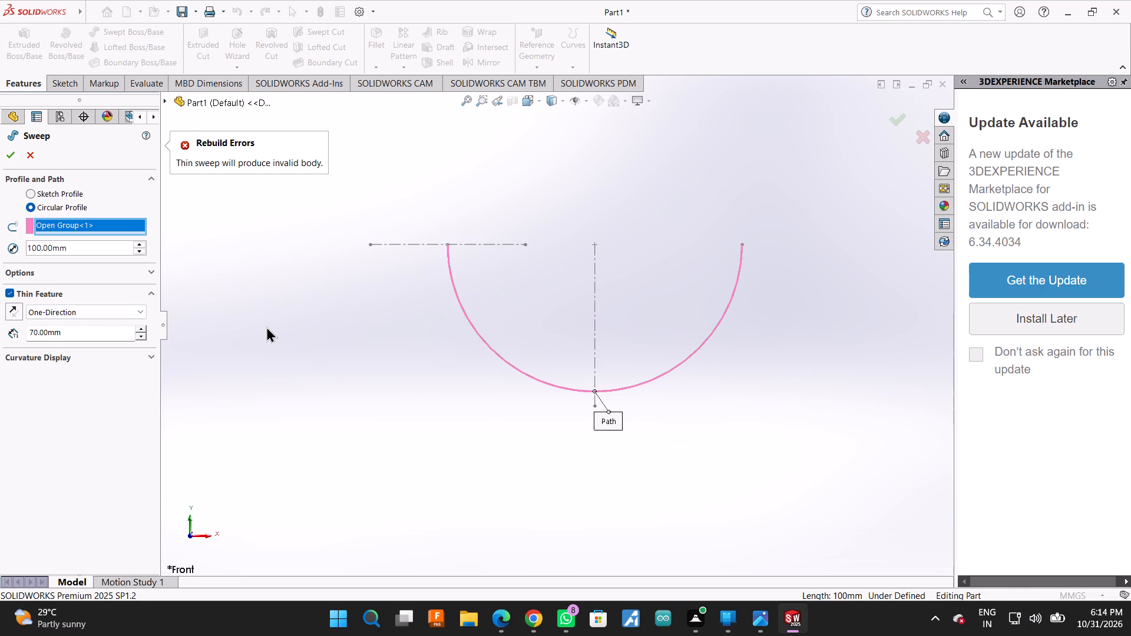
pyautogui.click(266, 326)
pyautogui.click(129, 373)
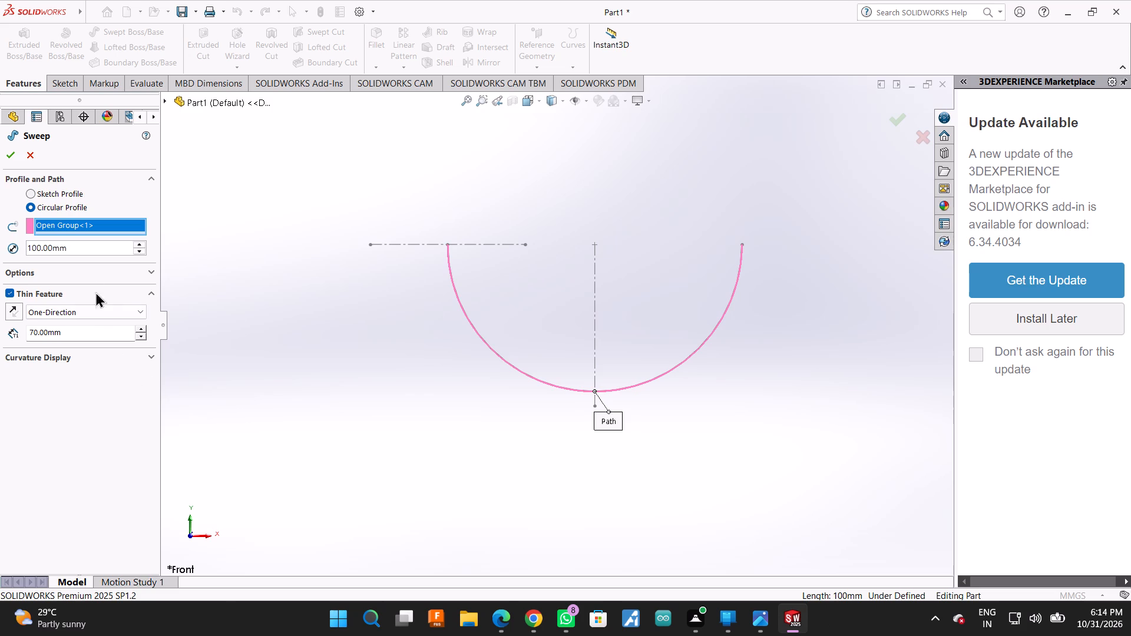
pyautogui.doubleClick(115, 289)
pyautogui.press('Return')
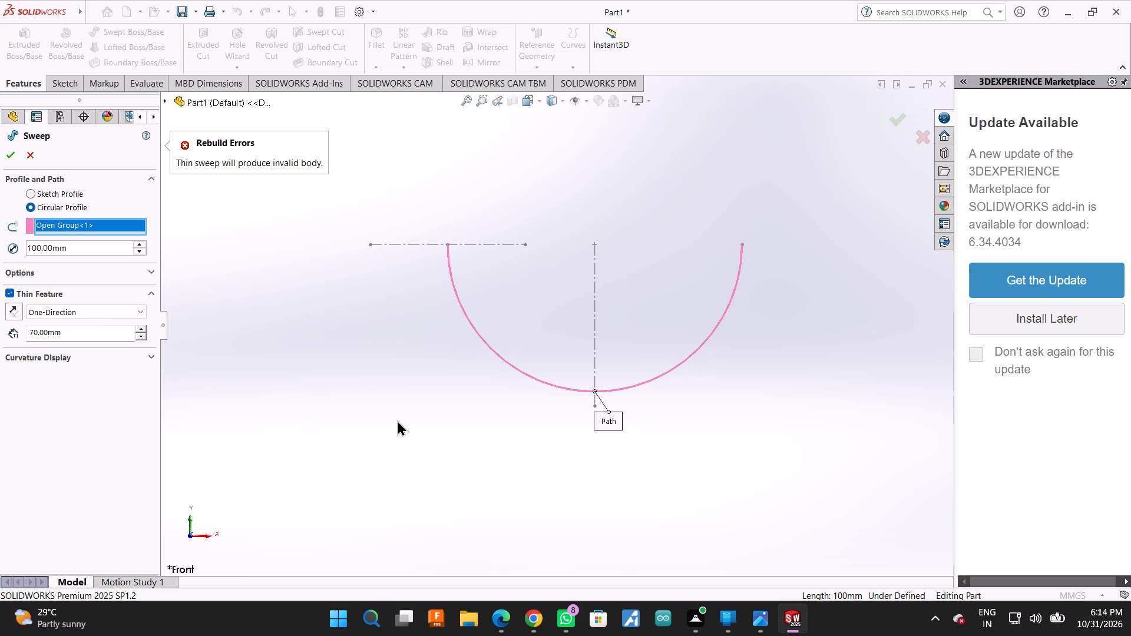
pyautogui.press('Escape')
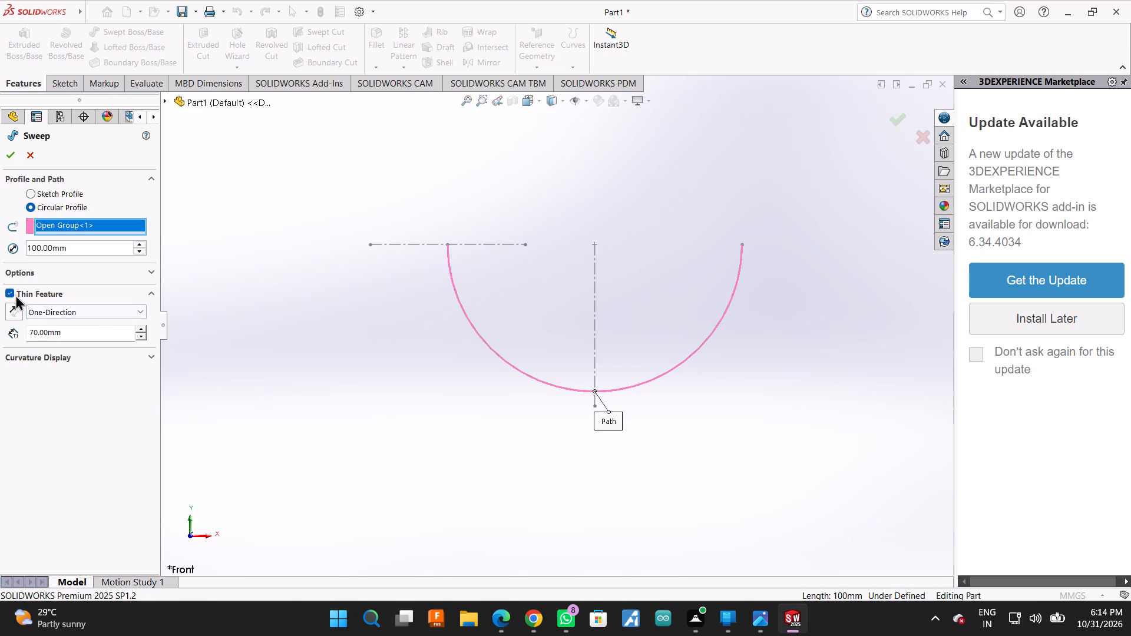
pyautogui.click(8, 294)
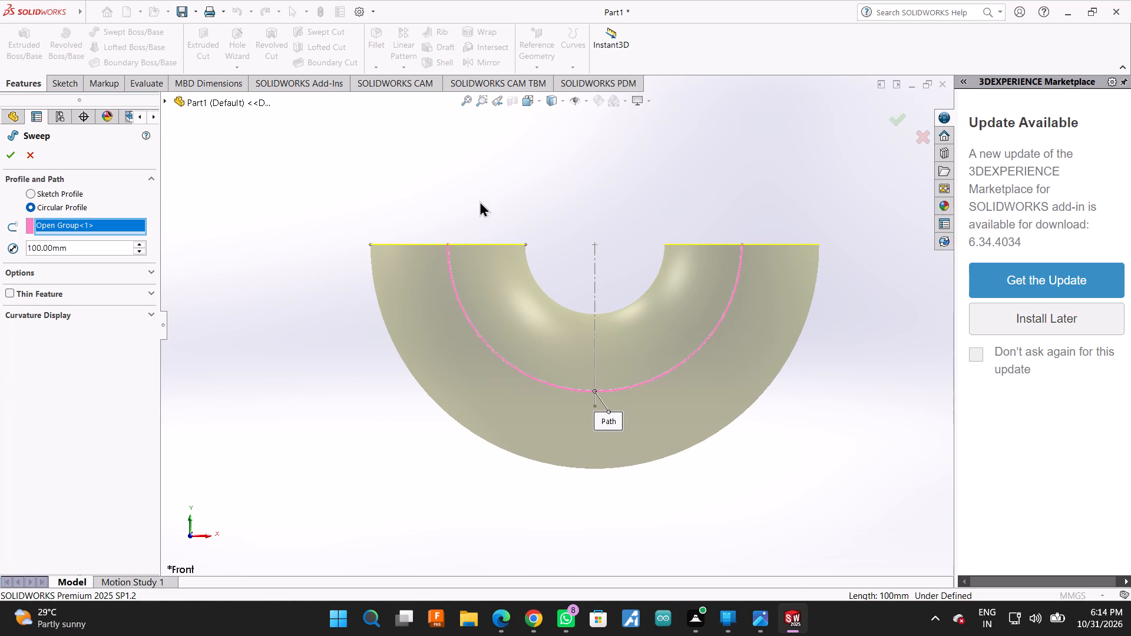
# Create the 100 mm circular-profile sweep as a solid half-ring.
pyautogui.click(10, 155)
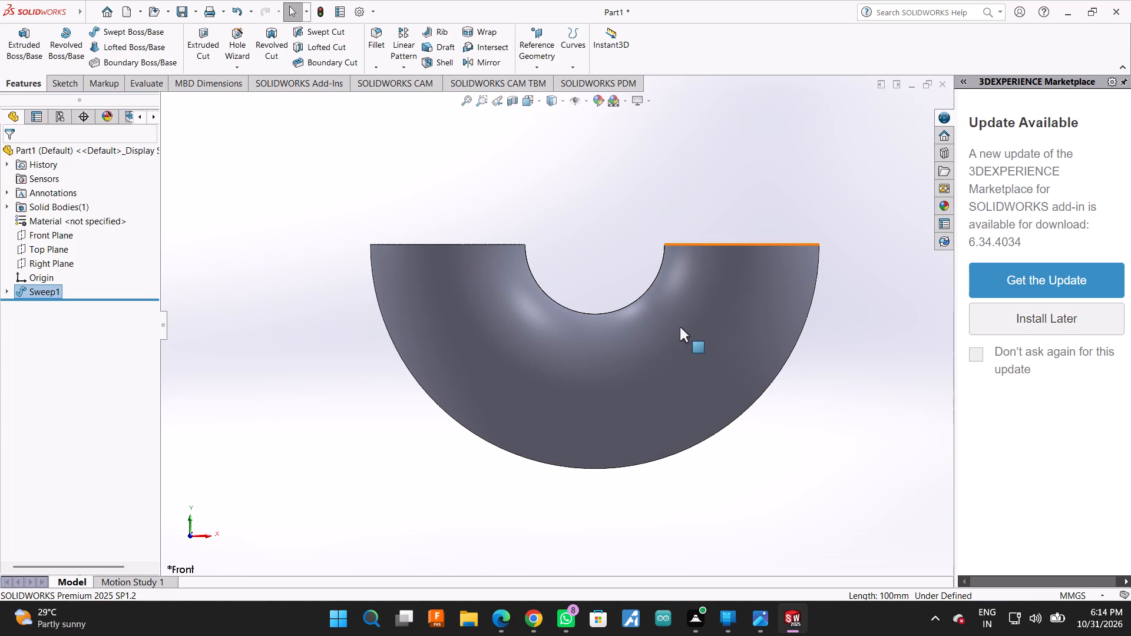
# Examine the swept half-ring from several angles, including its two flat circular end faces.
pyautogui.scroll(1, 680, 327)
pyautogui.rightClick(690, 206)
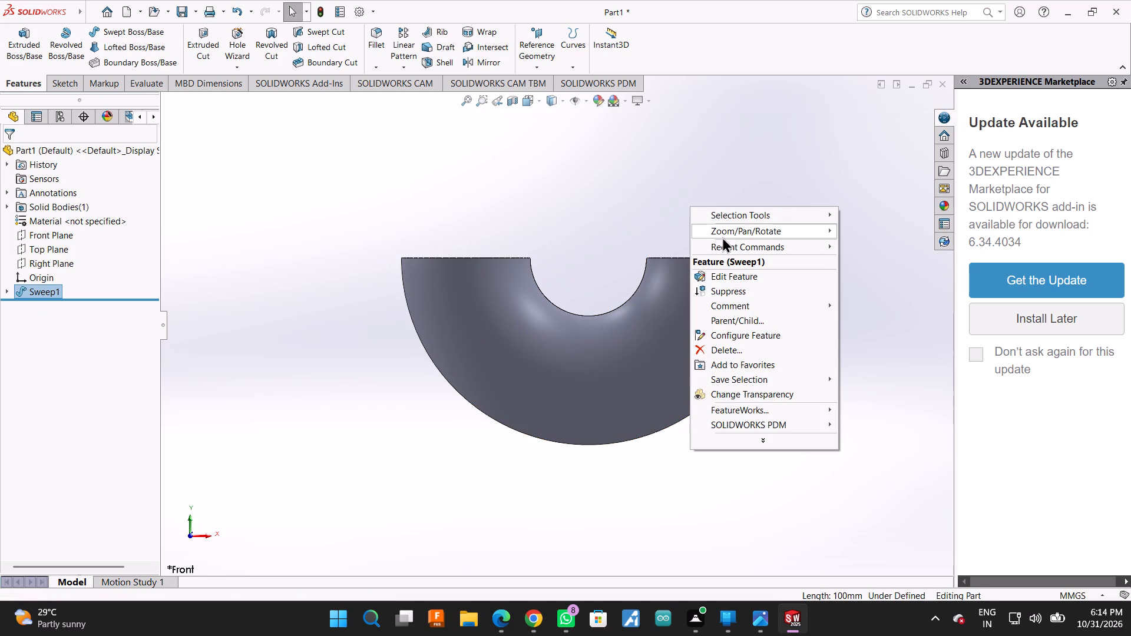
pyautogui.click(722, 237)
pyautogui.click(867, 294)
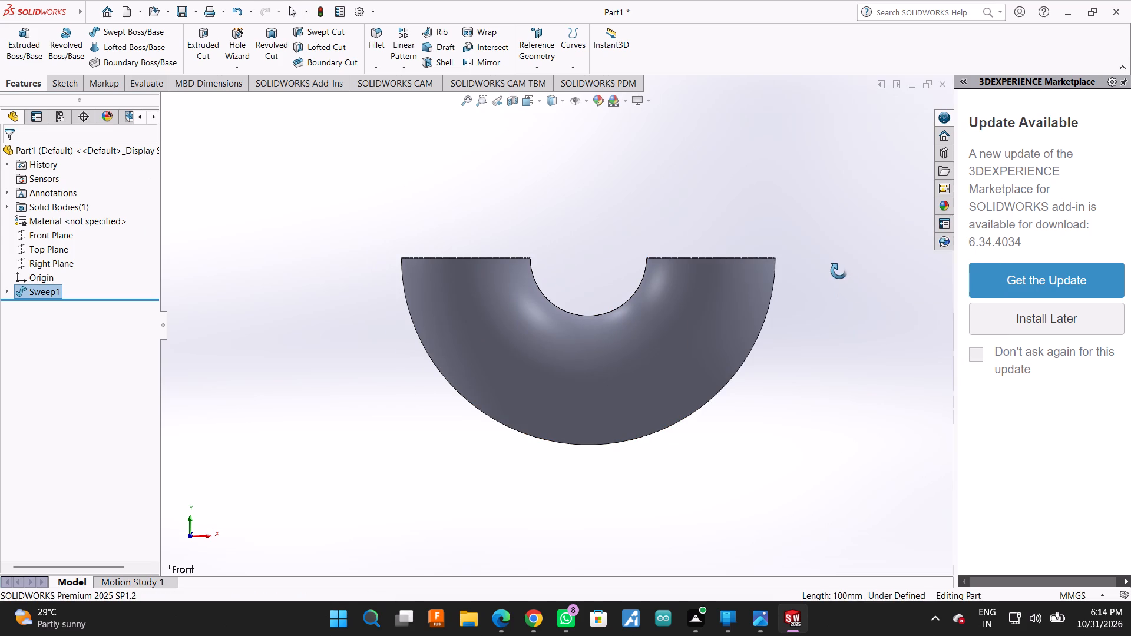
pyautogui.moveTo(839, 271); pyautogui.dragTo(653, 478)
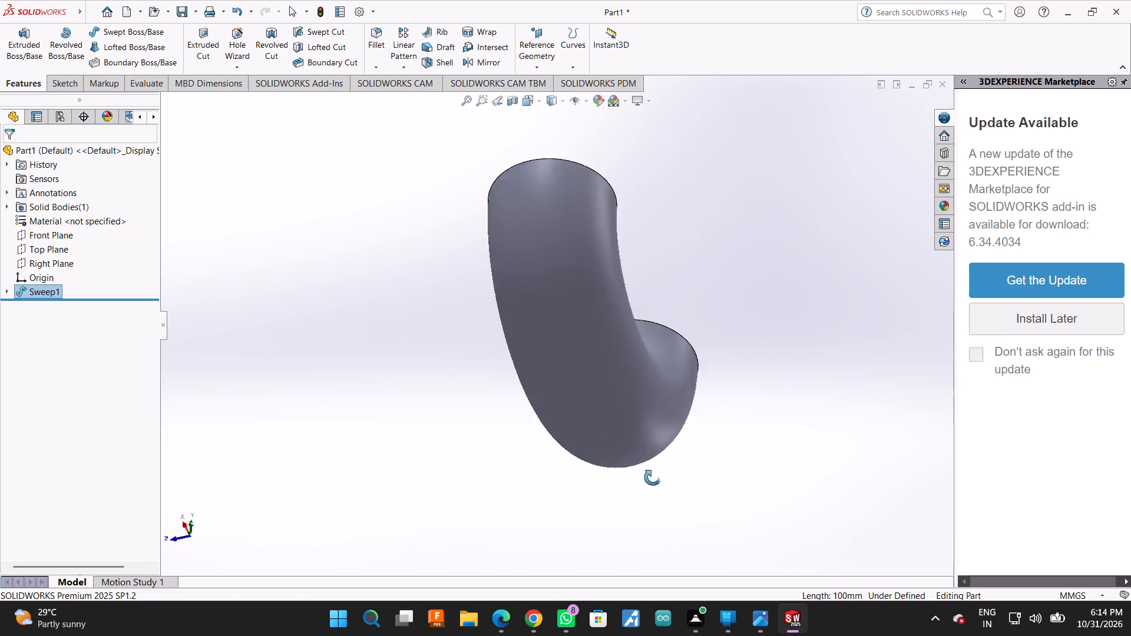
pyautogui.moveTo(653, 478); pyautogui.dragTo(786, 596)
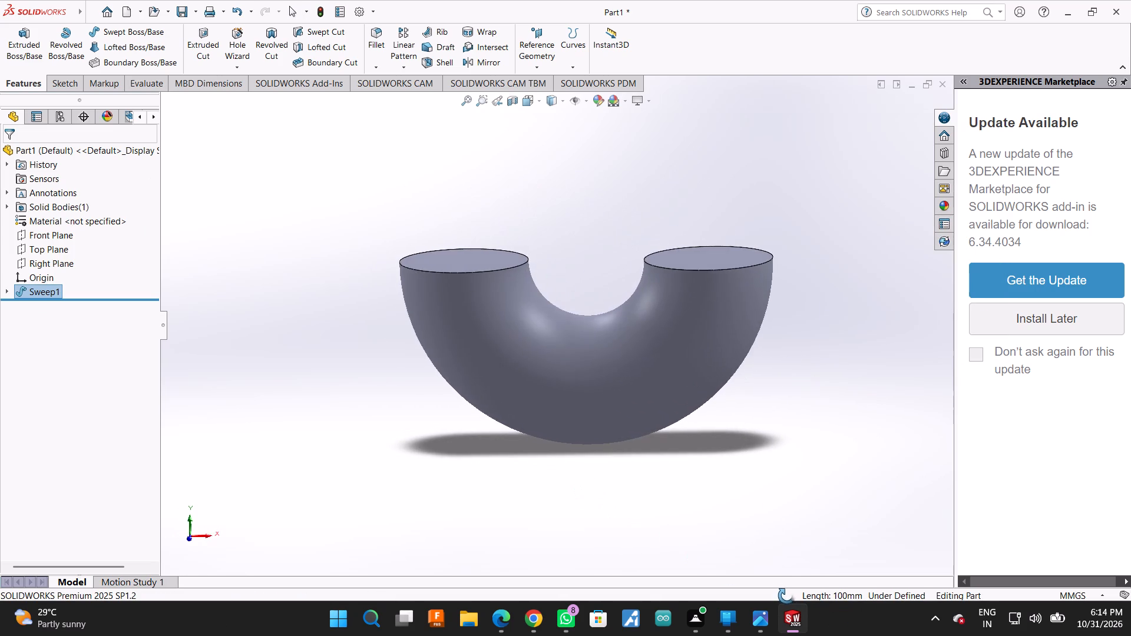
pyautogui.moveTo(786, 596); pyautogui.dragTo(789, 563)
pyautogui.scroll(2, 793, 503)
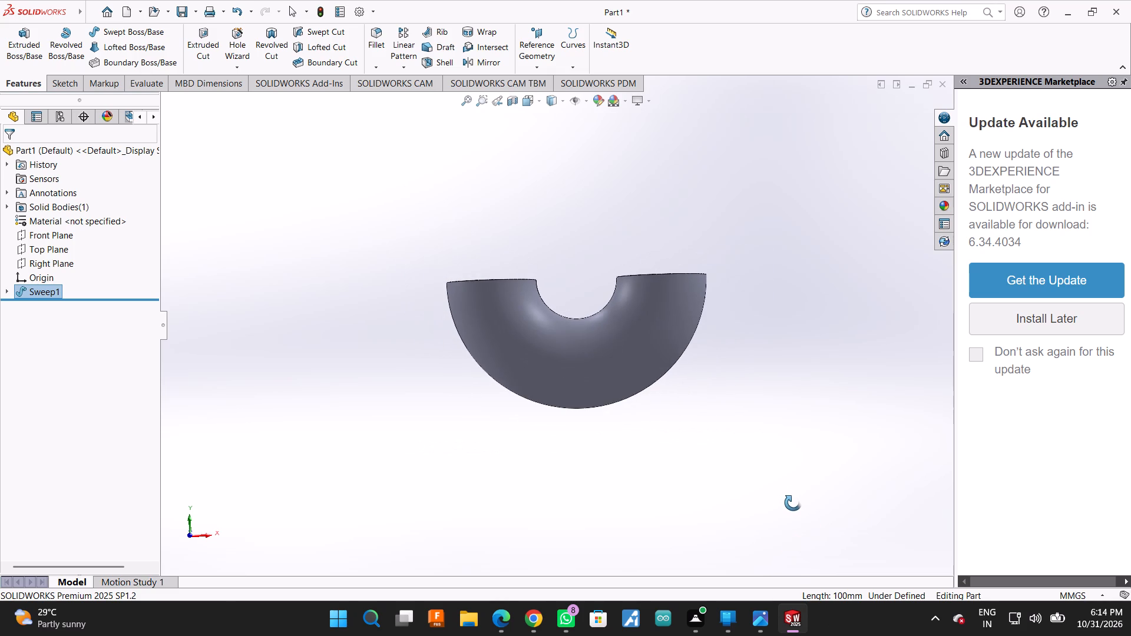
pyautogui.press('Escape')
pyautogui.moveTo(713, 423); pyautogui.dragTo(706, 465)
pyautogui.rightClick(763, 403)
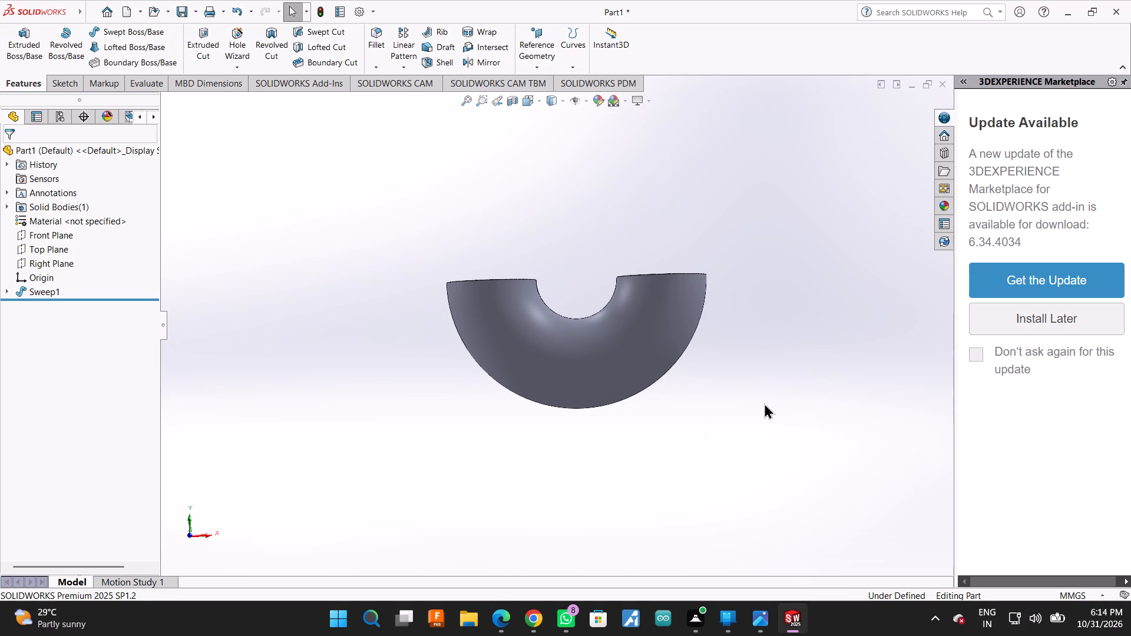
pyautogui.click(799, 455)
pyautogui.moveTo(799, 397); pyautogui.dragTo(789, 453)
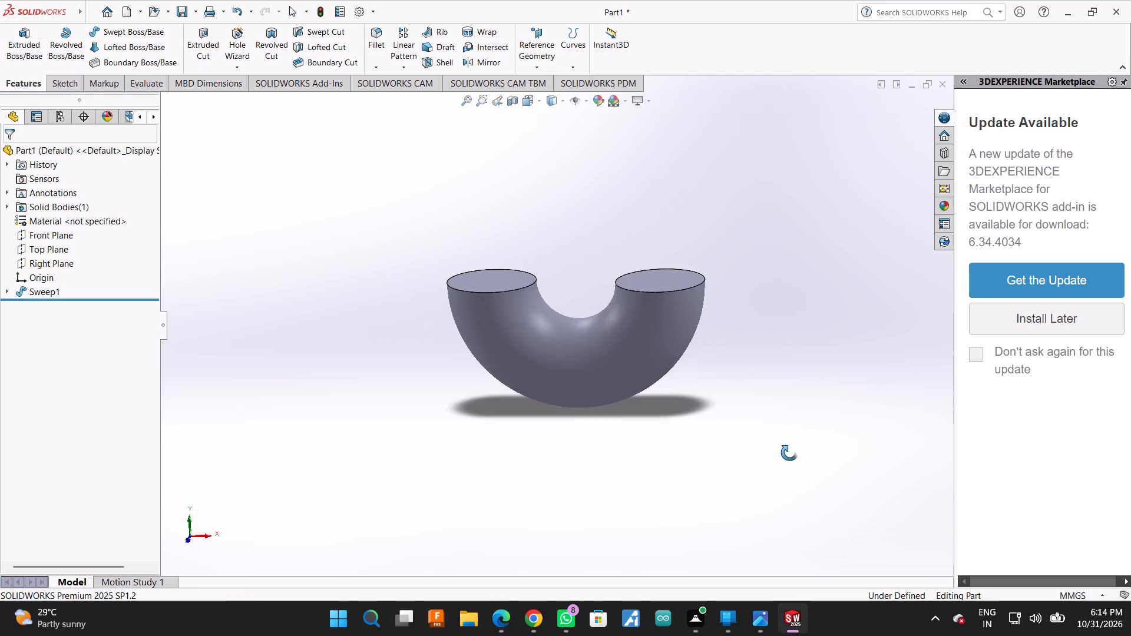
pyautogui.moveTo(789, 453); pyautogui.dragTo(789, 463)
pyautogui.press('Escape')
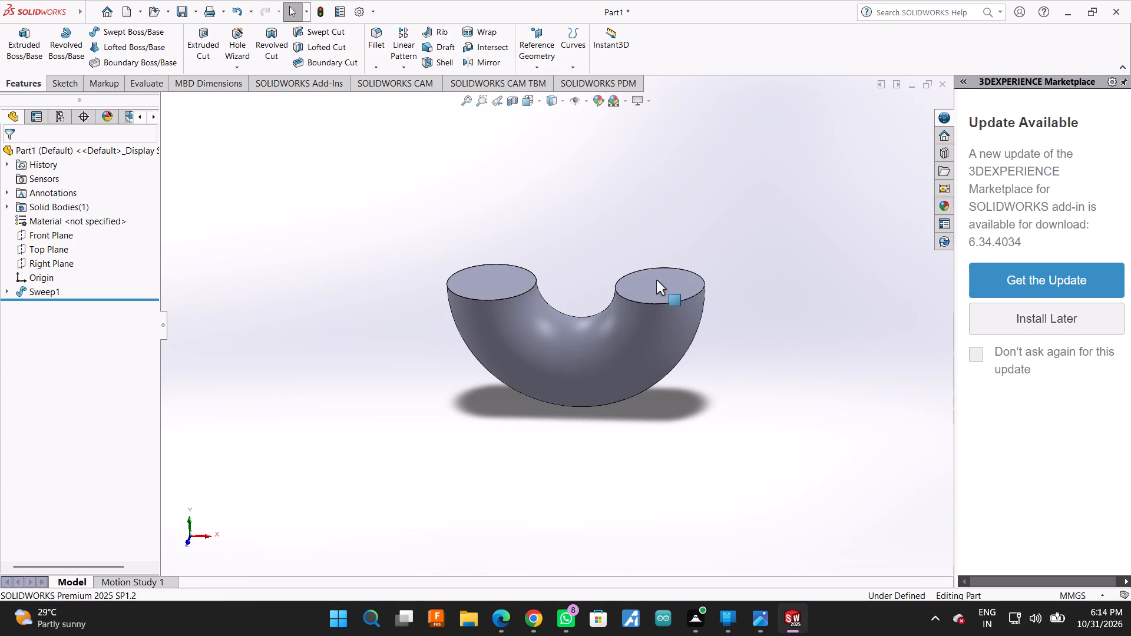
# Sketch a circle of about 29 mm radius on the half-ring's end face on the +X side, centred on that face.
pyautogui.click(660, 280)
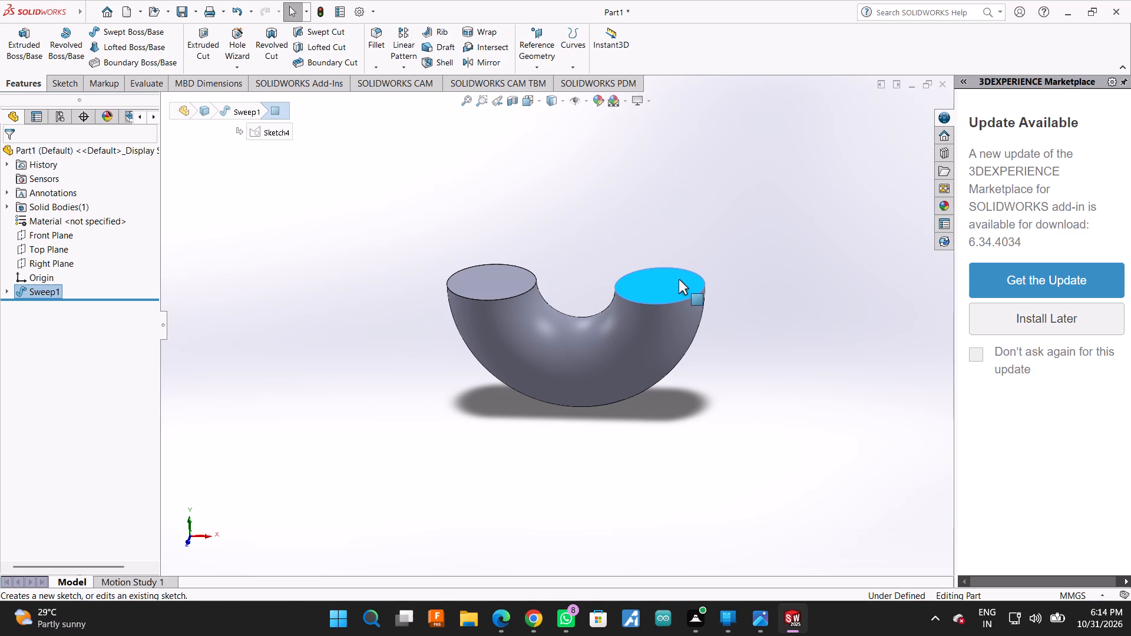
pyautogui.click(679, 279)
pyautogui.click(729, 245)
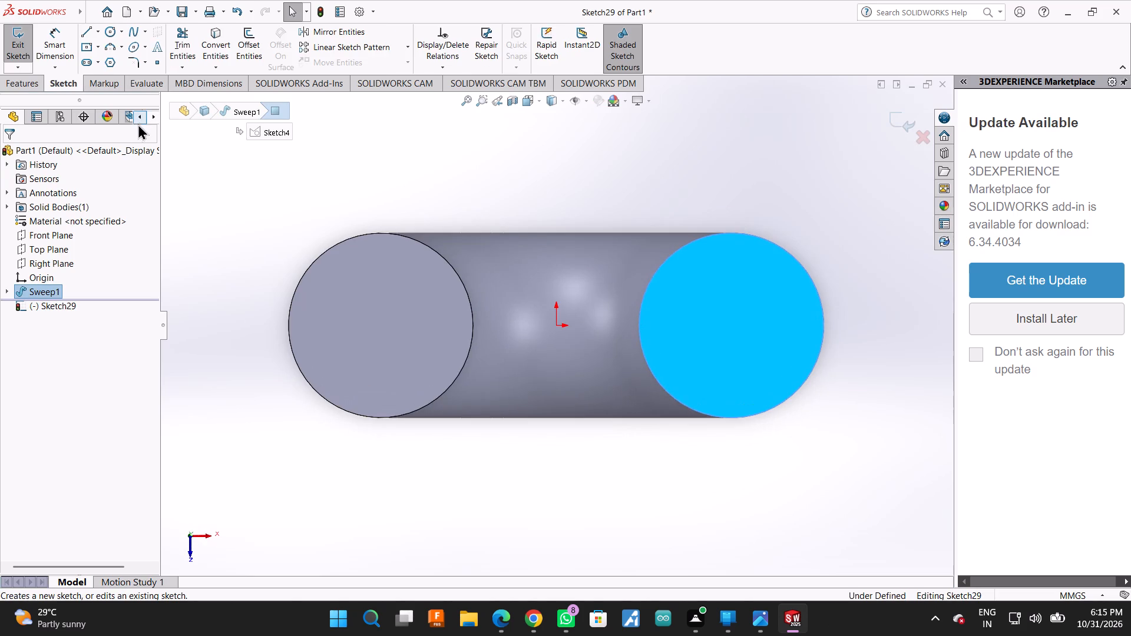
pyautogui.click(35, 84)
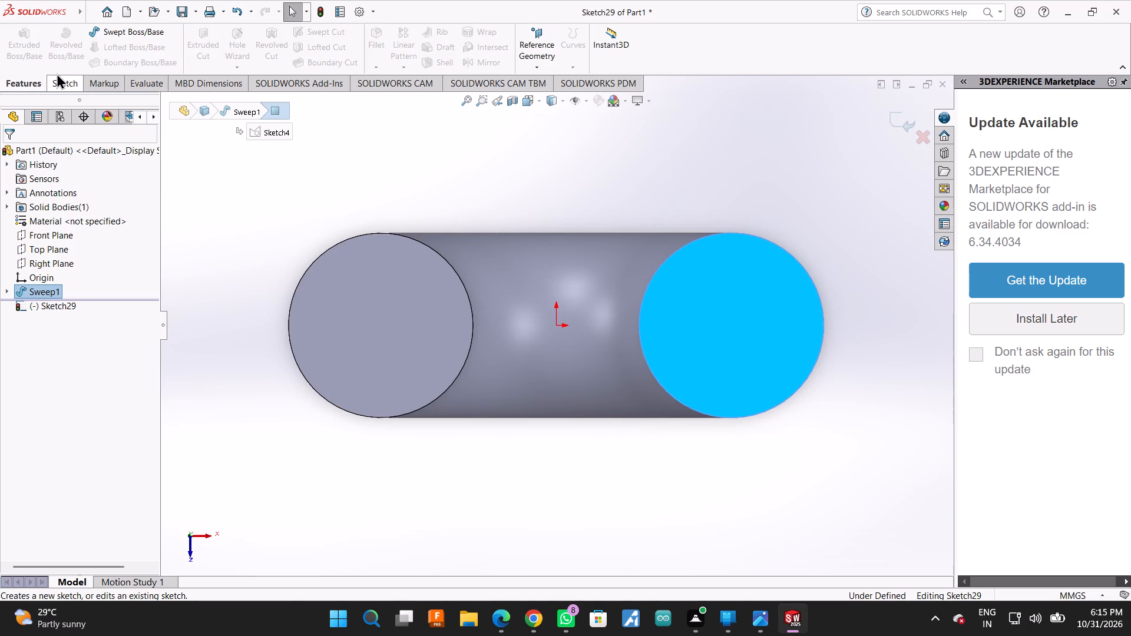
pyautogui.click(58, 86)
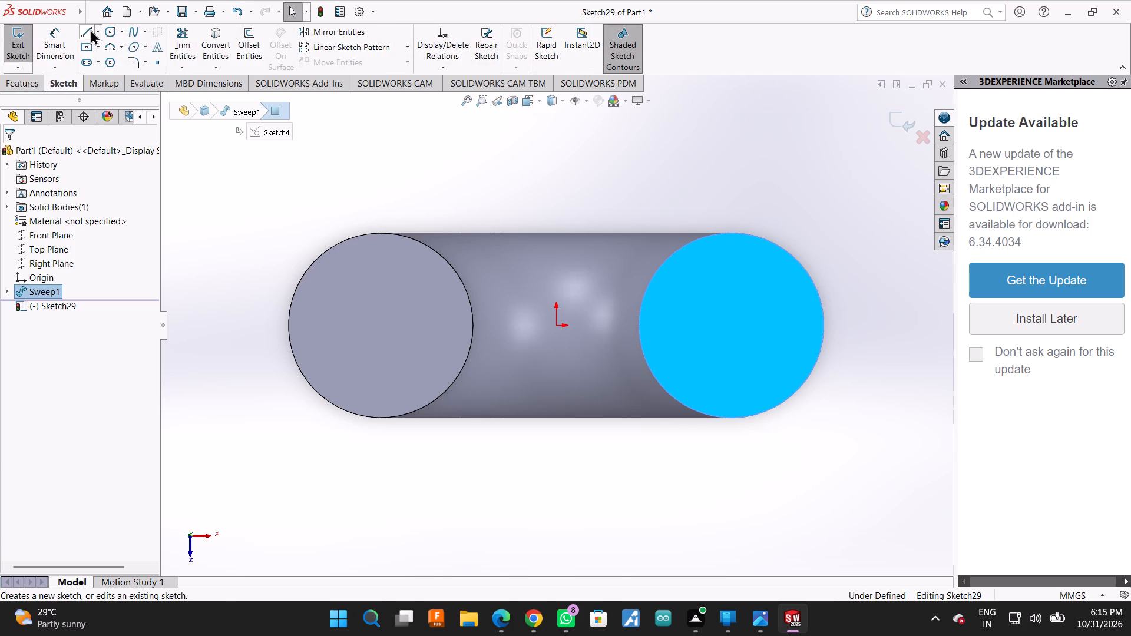
pyautogui.click(109, 33)
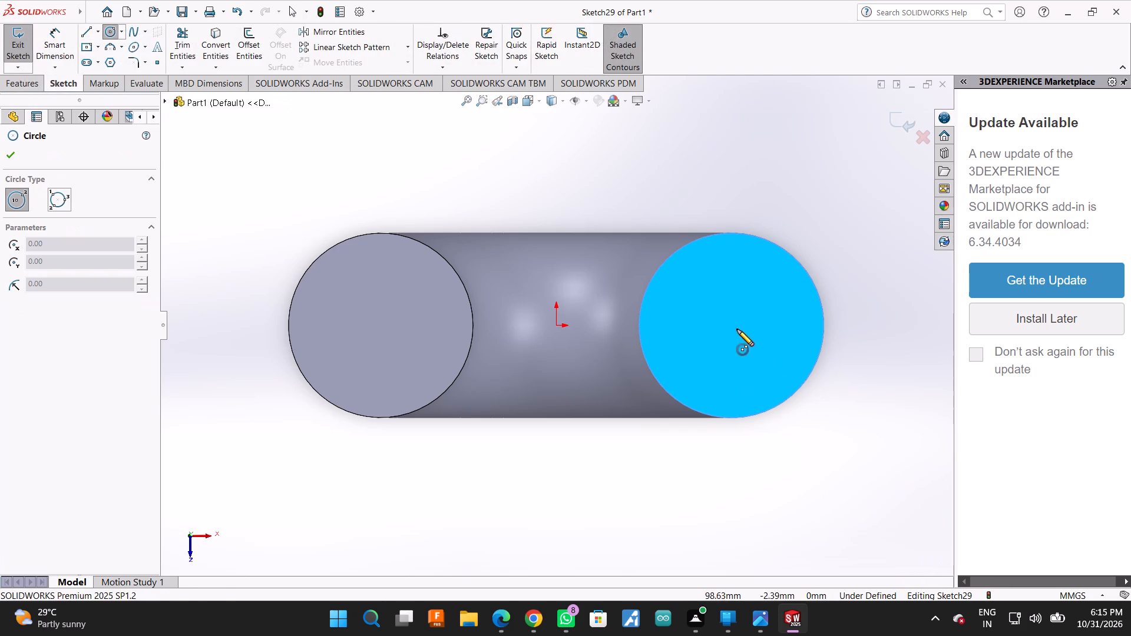
pyautogui.click(733, 328)
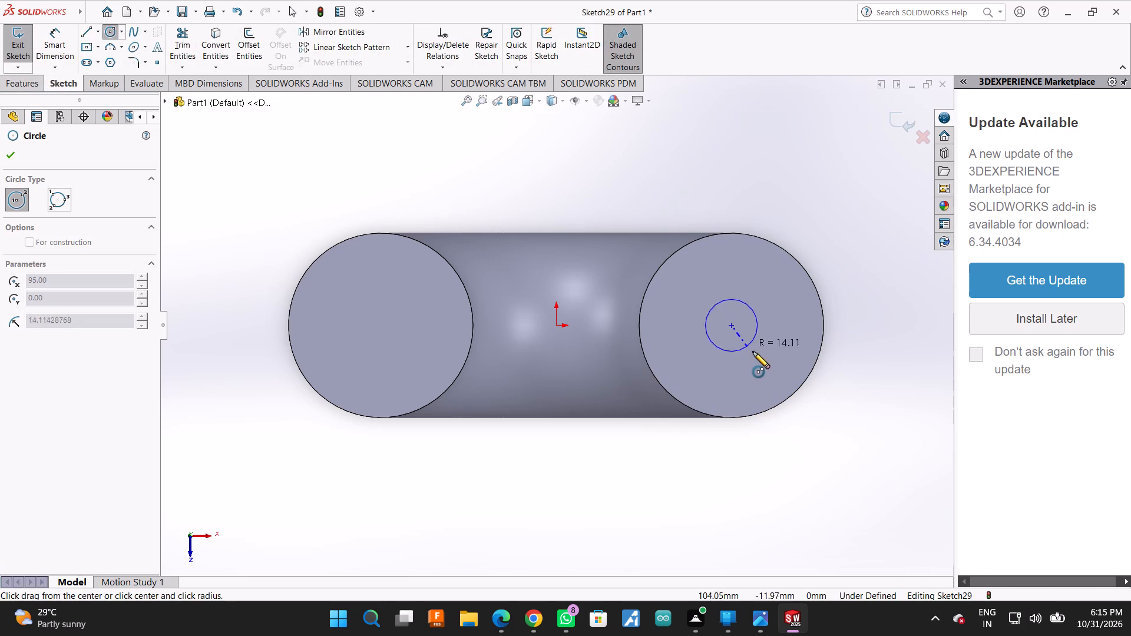
pyautogui.click(769, 364)
pyautogui.click(6, 155)
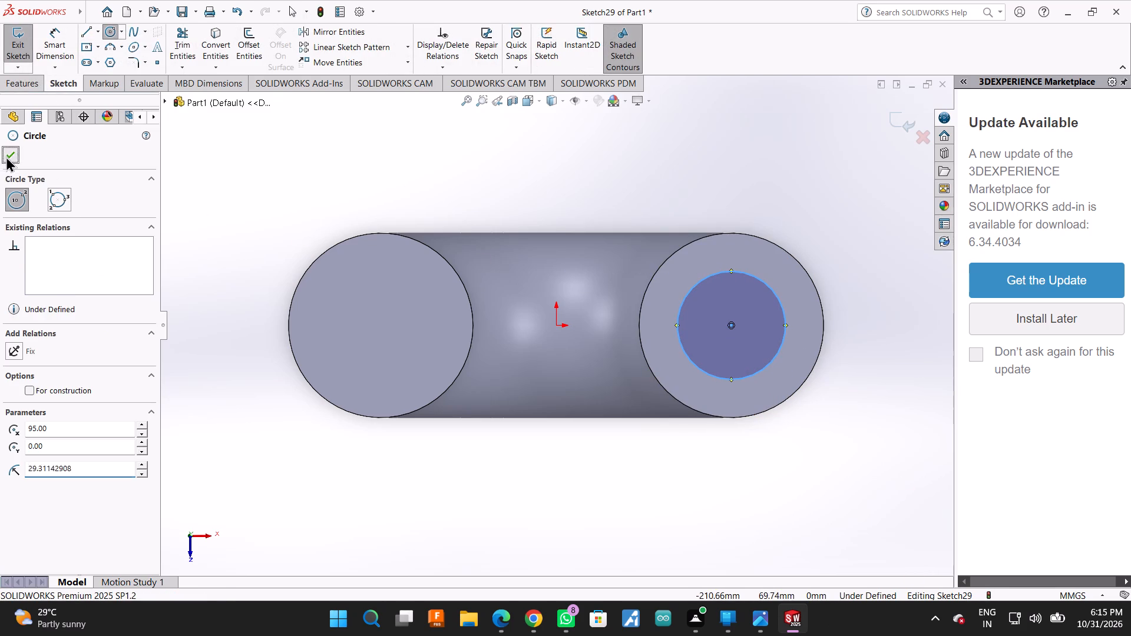
# Dimension the end-face circle to a 70 mm diameter and exit the sketch.
pyautogui.click(57, 32)
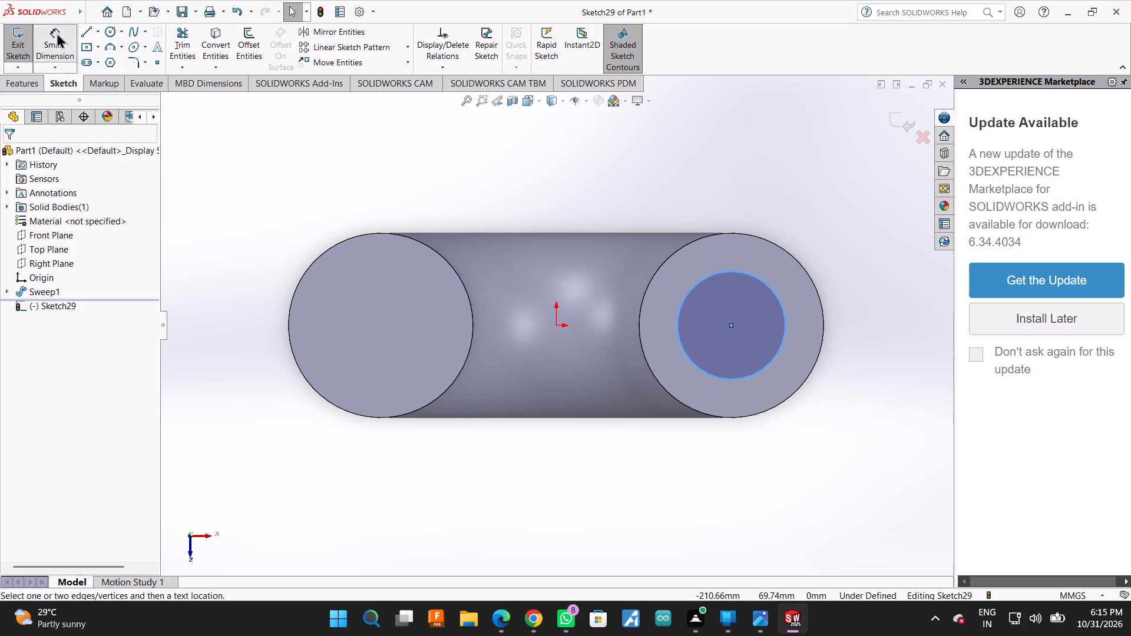
pyautogui.click(772, 287)
pyautogui.click(854, 211)
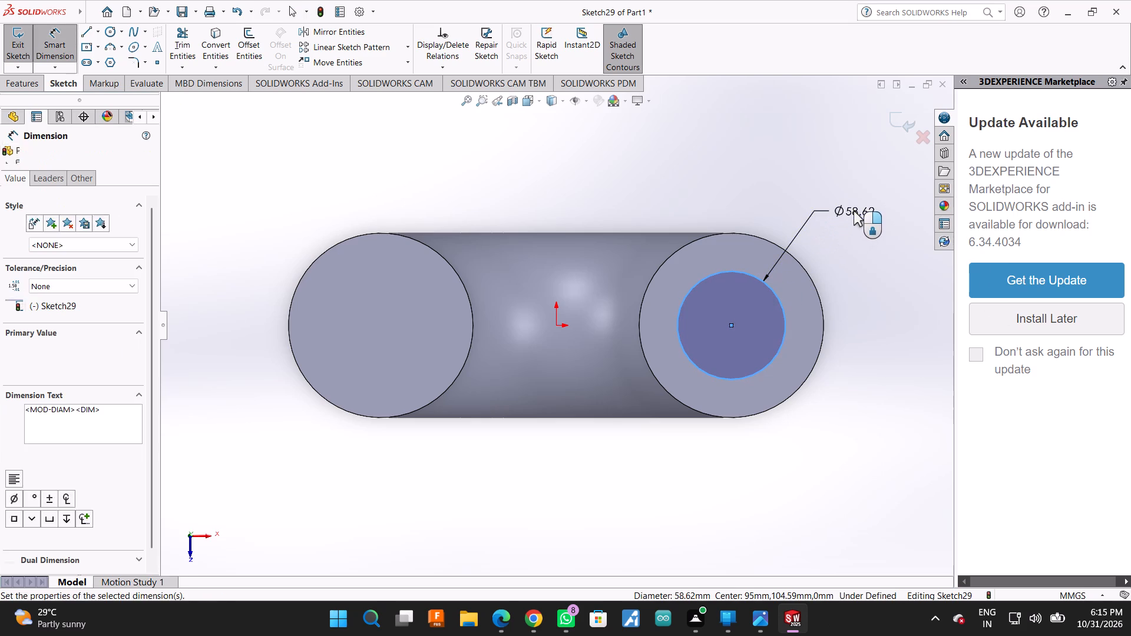
pyautogui.write('70')
pyautogui.press('Return')
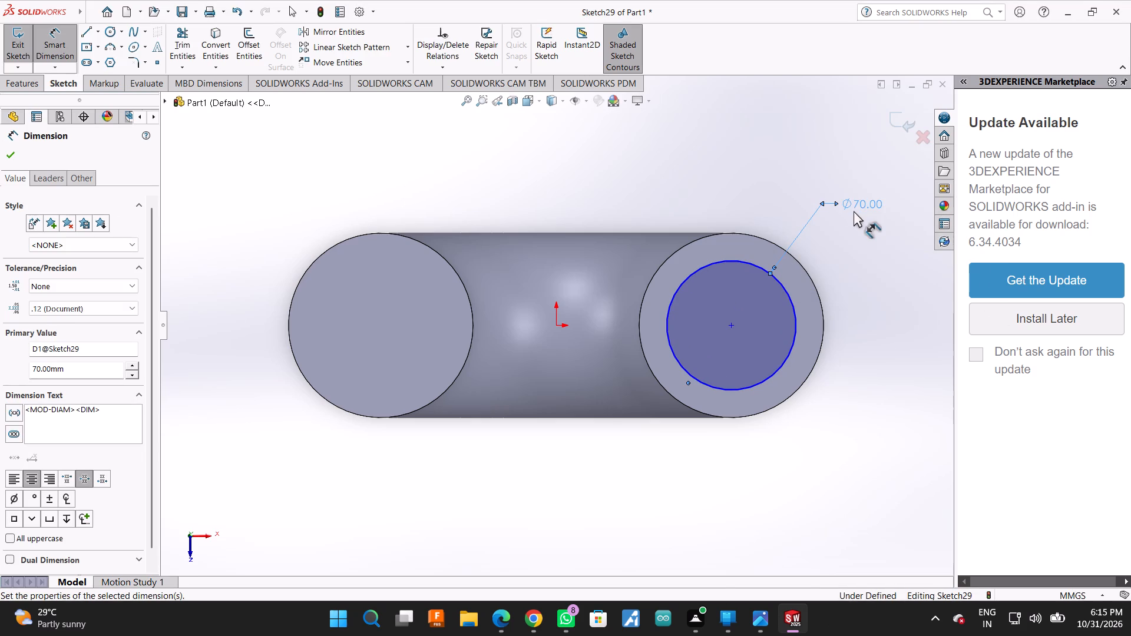
pyautogui.click(8, 151)
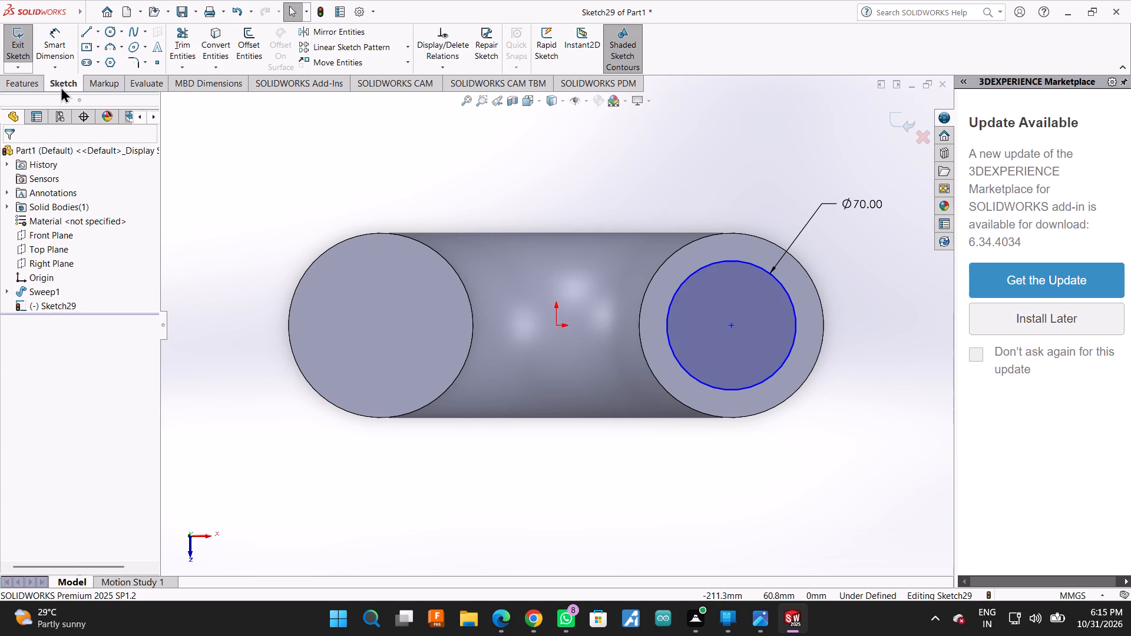
pyautogui.click(34, 91)
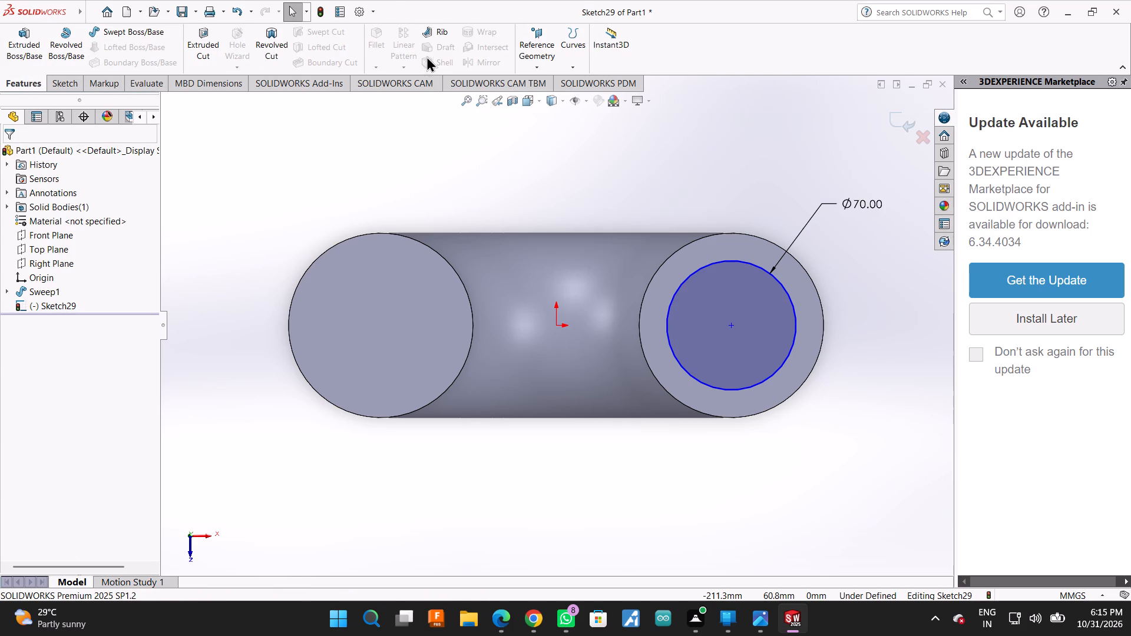
pyautogui.click(325, 35)
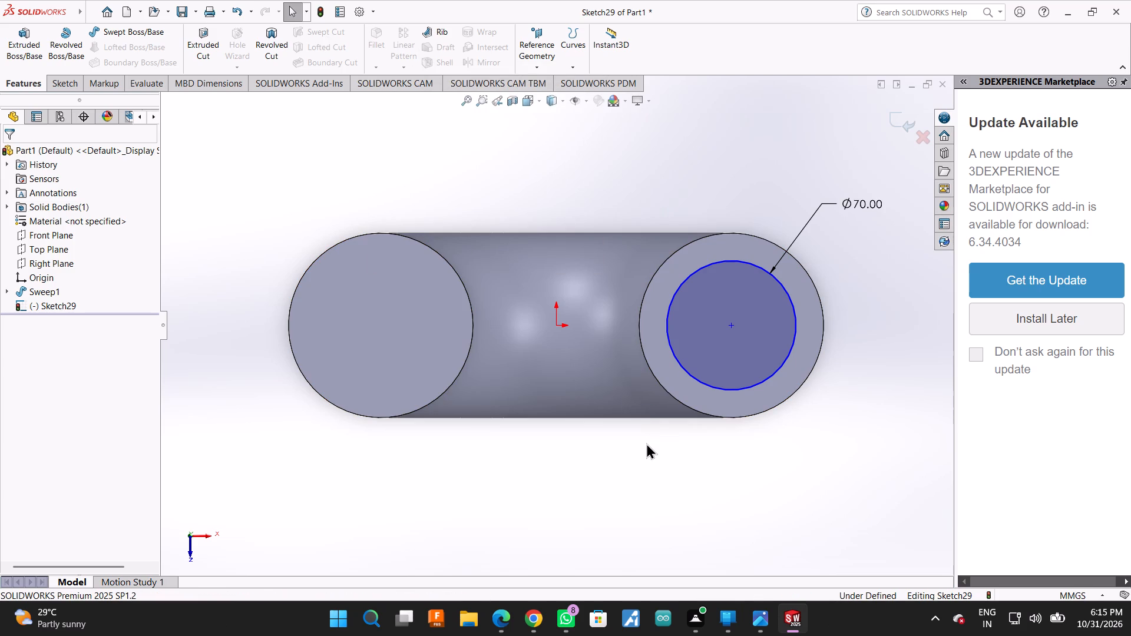
pyautogui.click(900, 128)
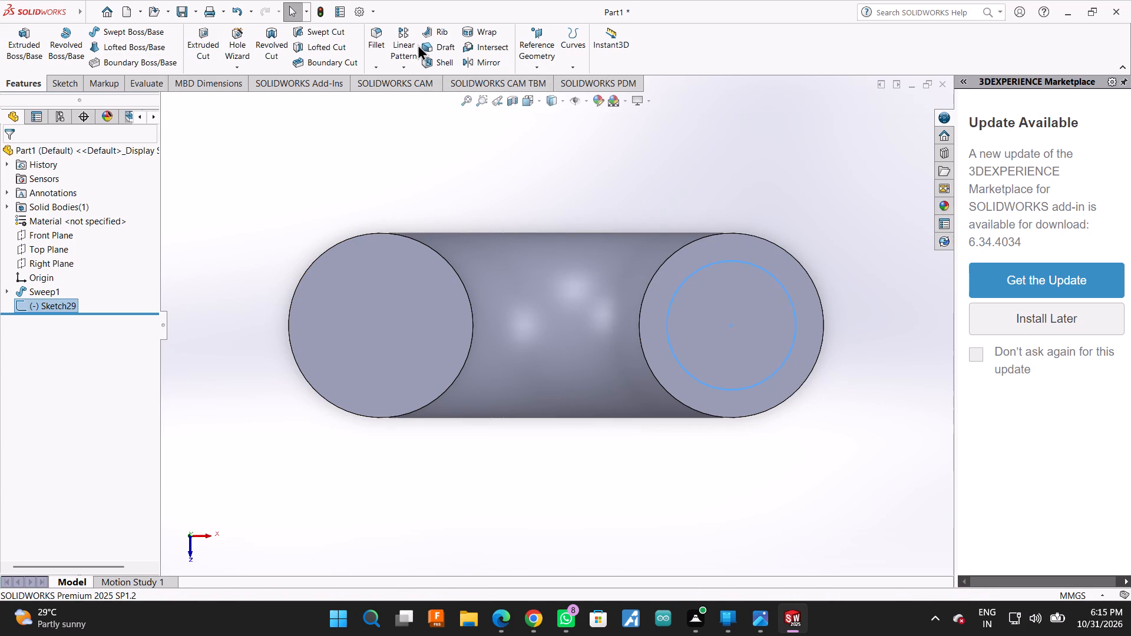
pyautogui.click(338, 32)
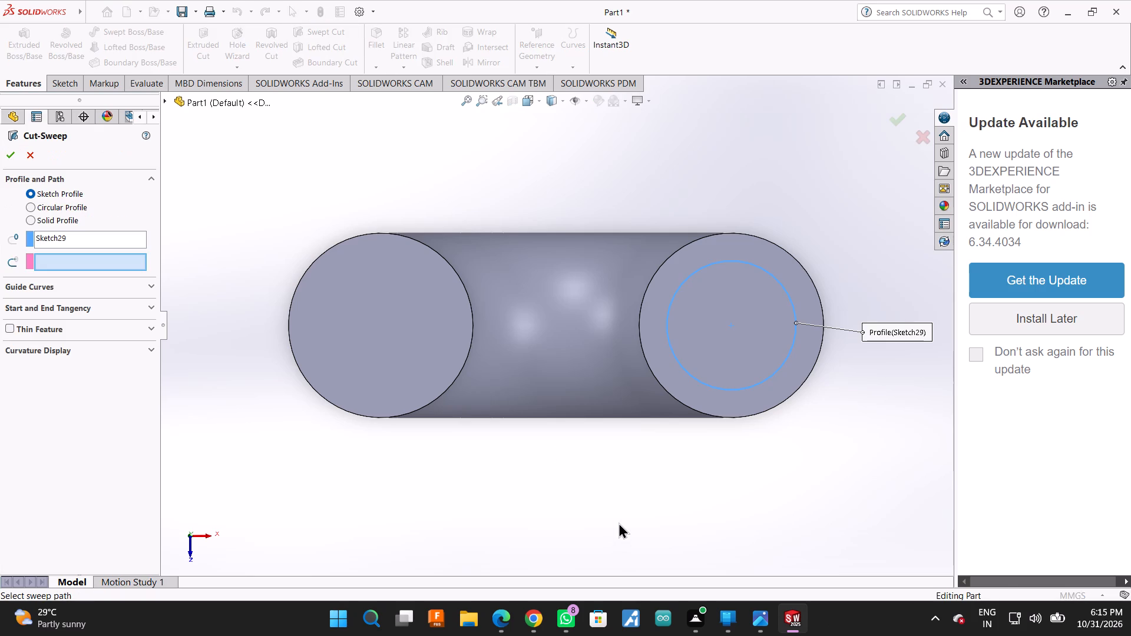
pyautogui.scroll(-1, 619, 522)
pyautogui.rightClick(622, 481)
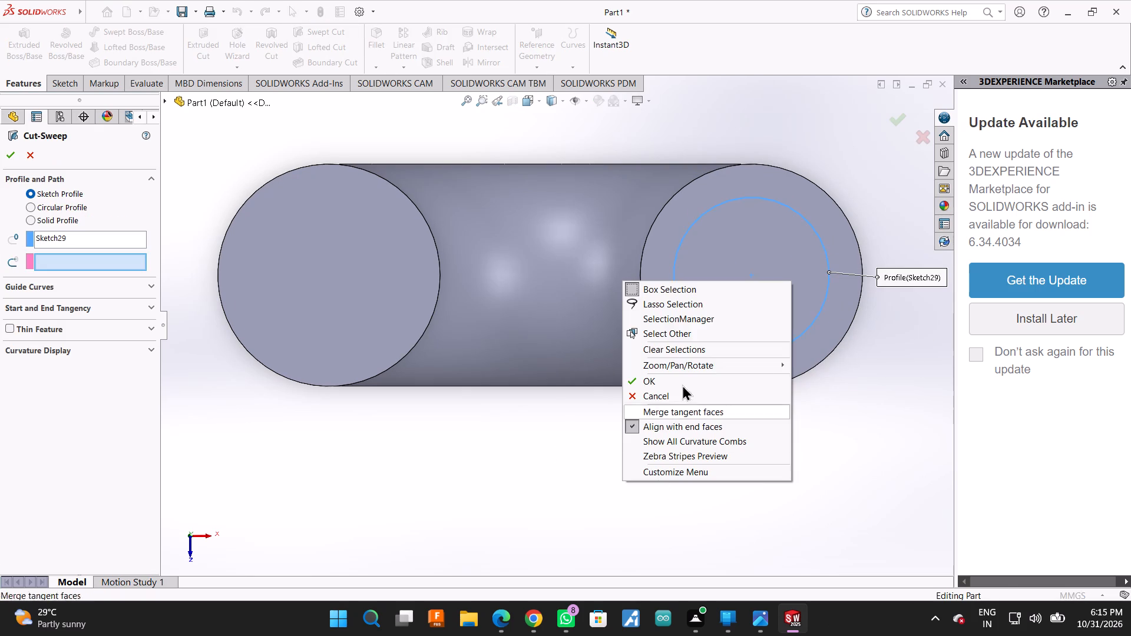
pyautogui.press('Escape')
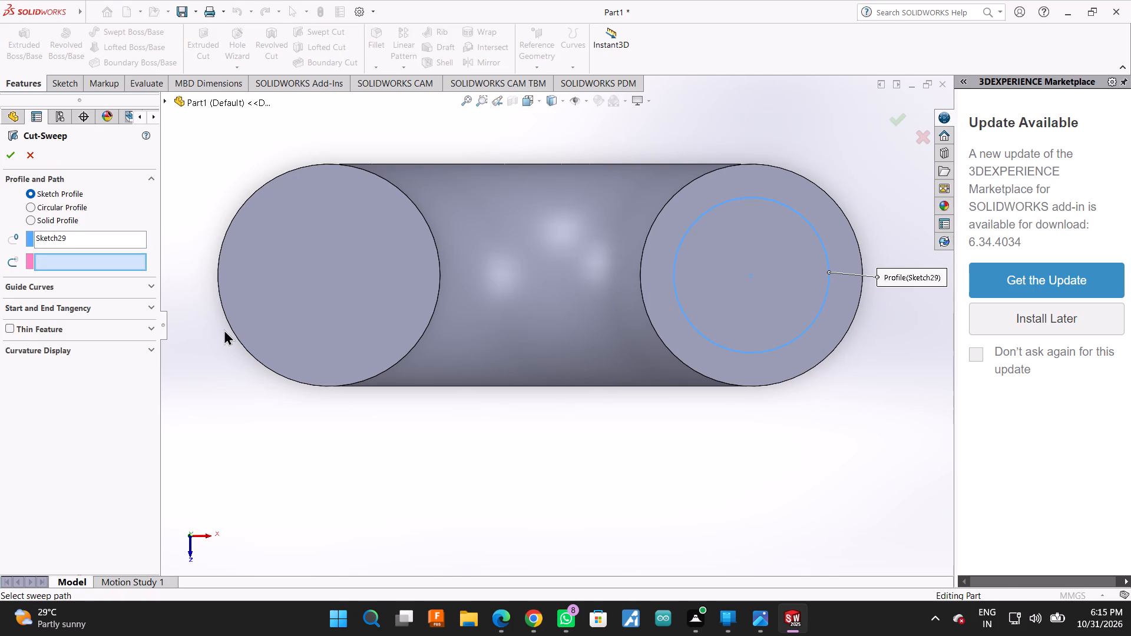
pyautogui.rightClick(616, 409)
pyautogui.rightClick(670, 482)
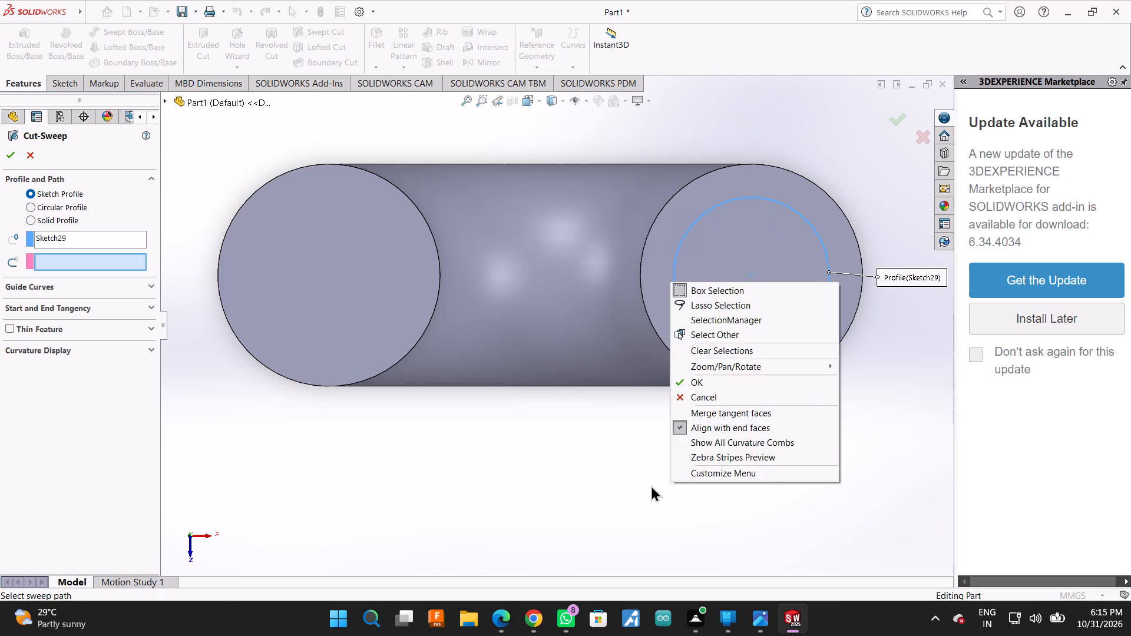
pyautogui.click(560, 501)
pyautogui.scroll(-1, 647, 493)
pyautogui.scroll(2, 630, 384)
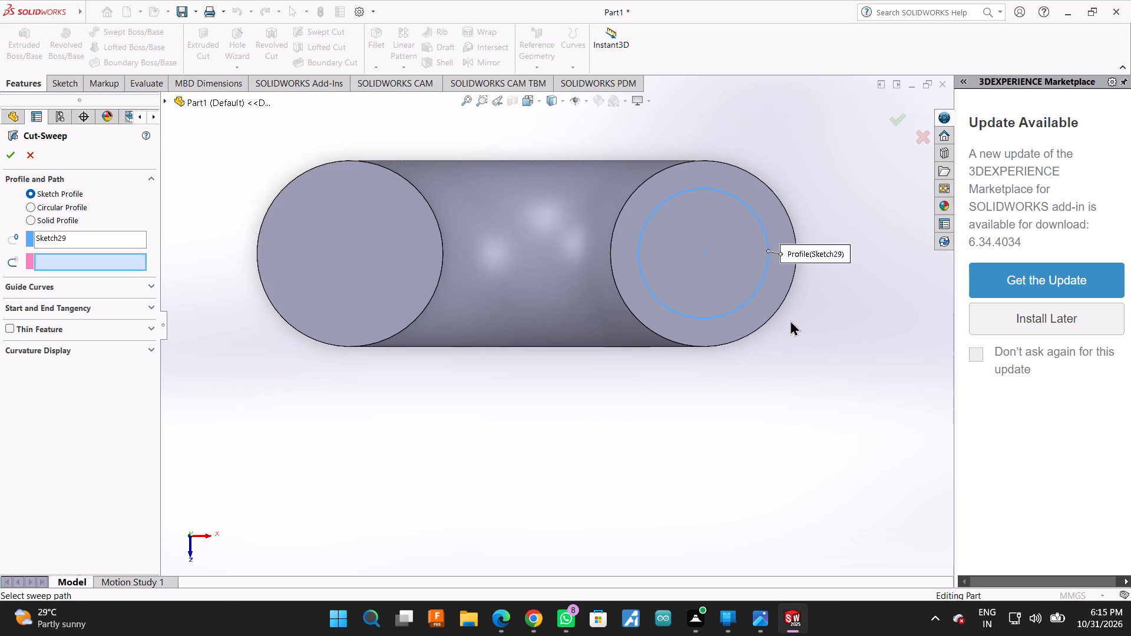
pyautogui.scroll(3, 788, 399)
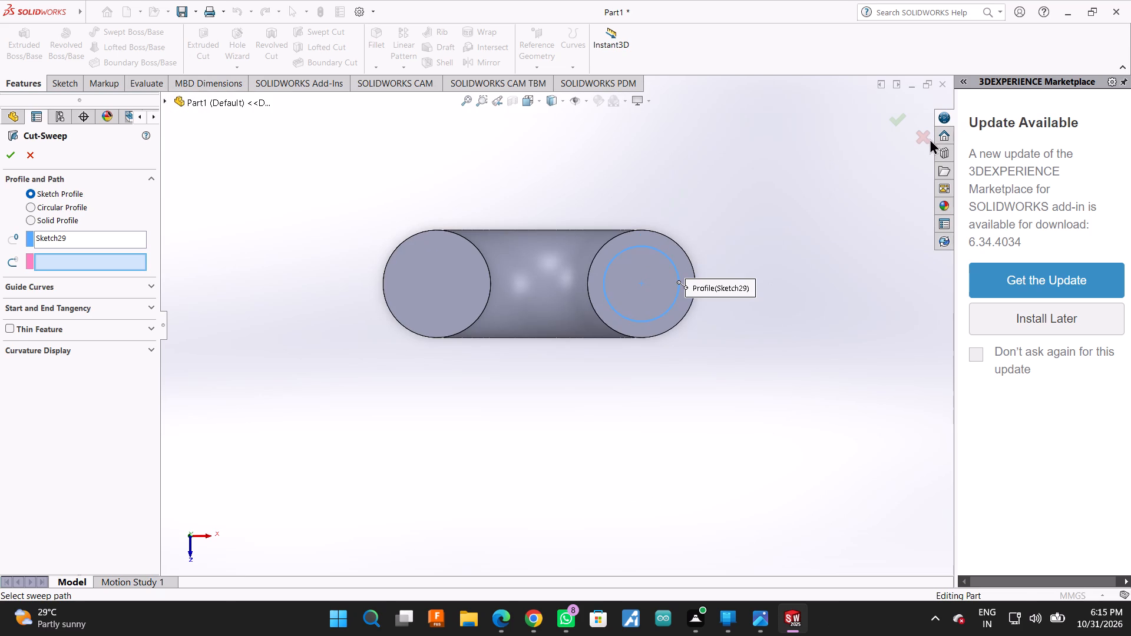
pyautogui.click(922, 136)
# Start a swept cut on the half-ring and set it to use a circular profile.
pyautogui.rightClick(760, 283)
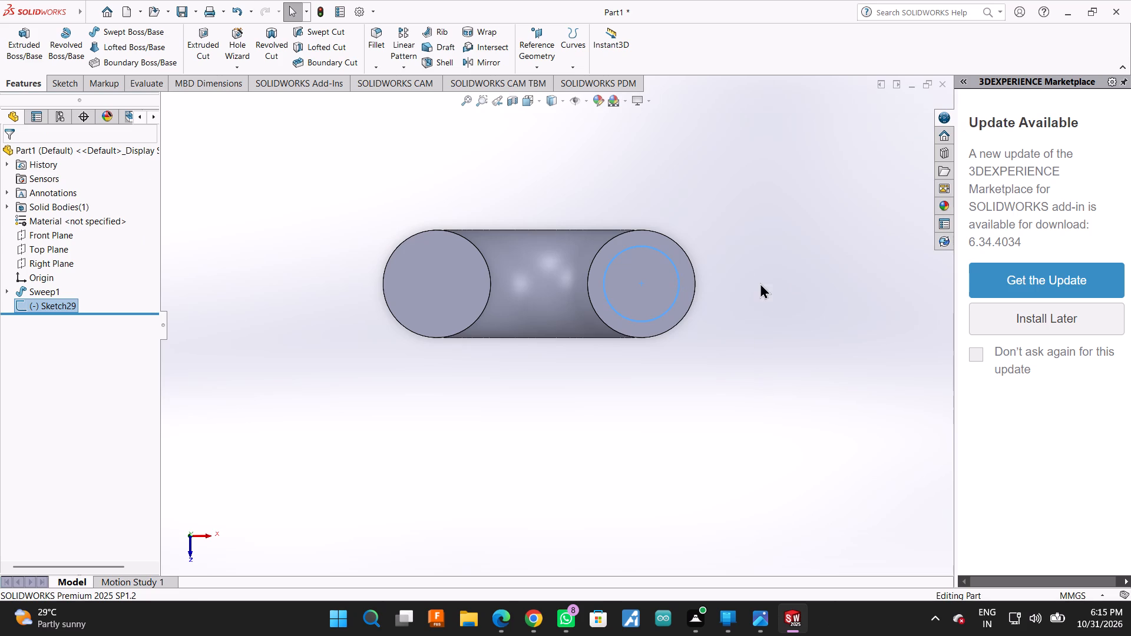
pyautogui.click(821, 313)
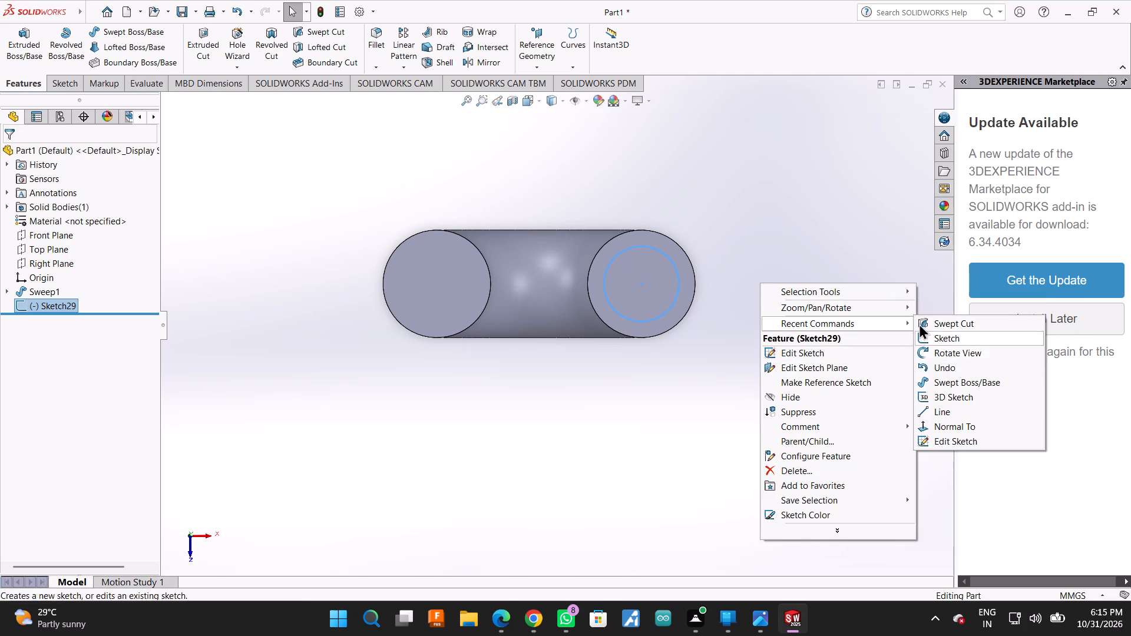
pyautogui.click(983, 362)
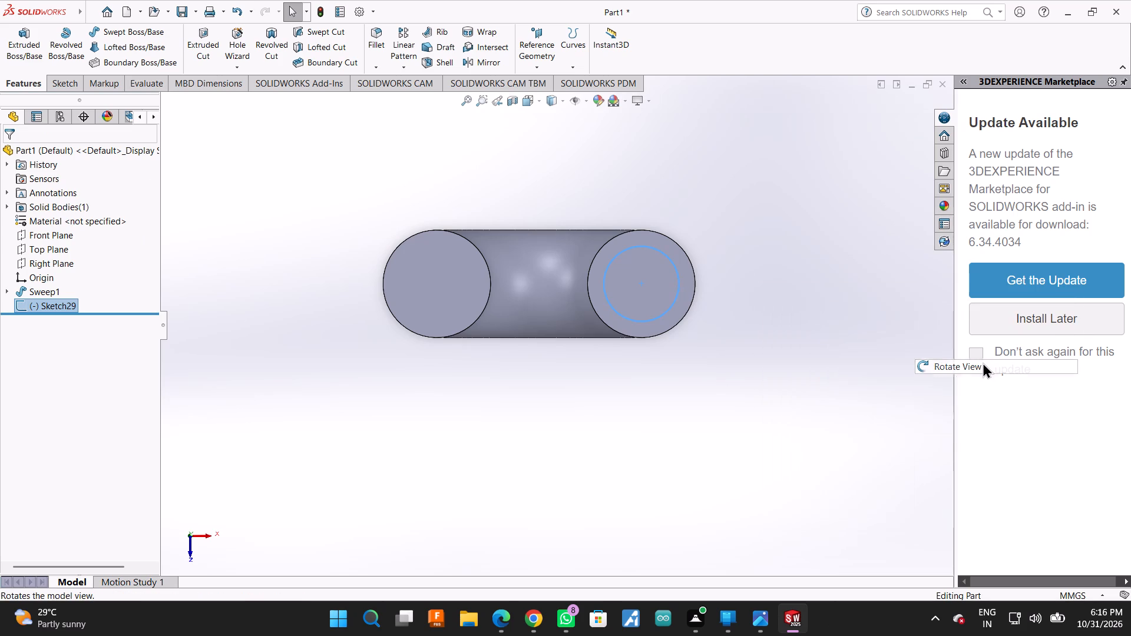
pyautogui.moveTo(809, 397); pyautogui.dragTo(795, 272)
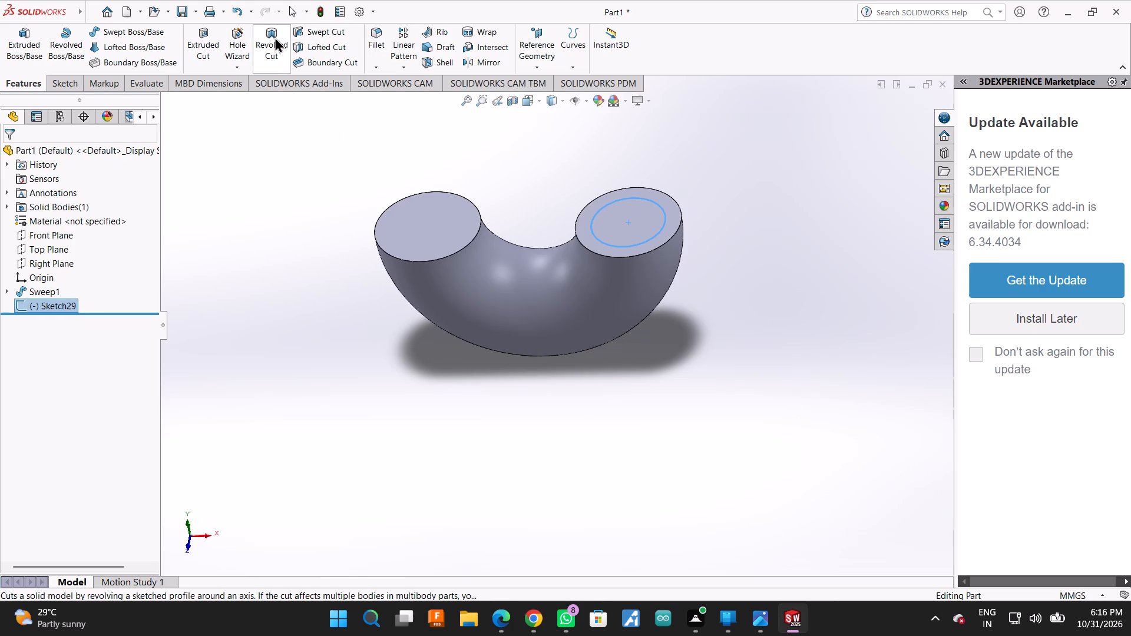
pyautogui.click(302, 31)
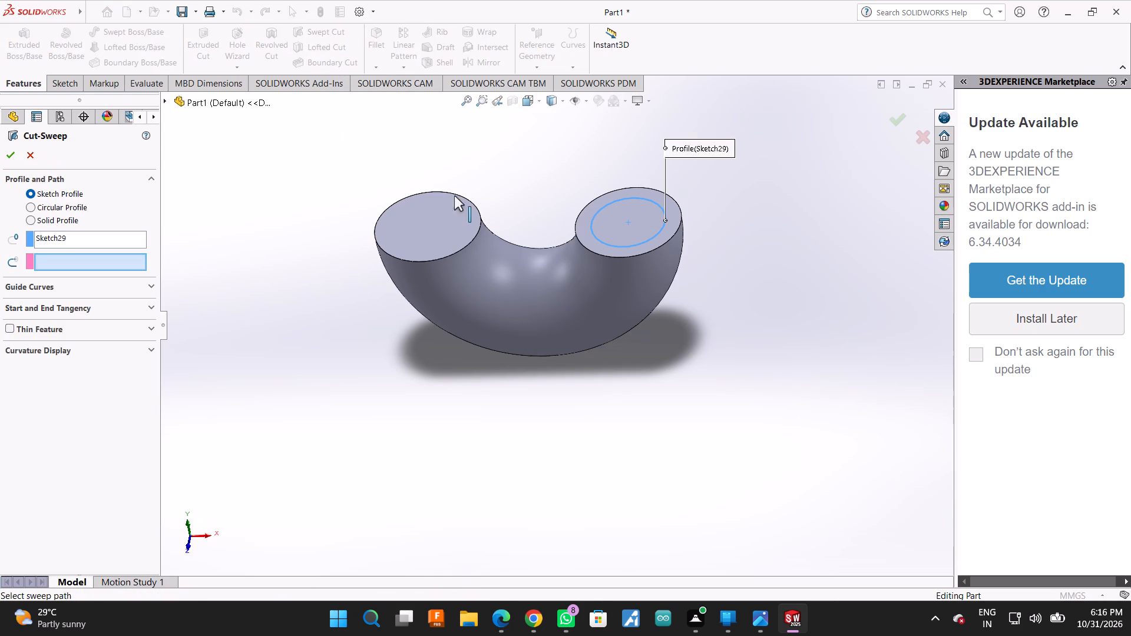
pyautogui.scroll(-1, 464, 206)
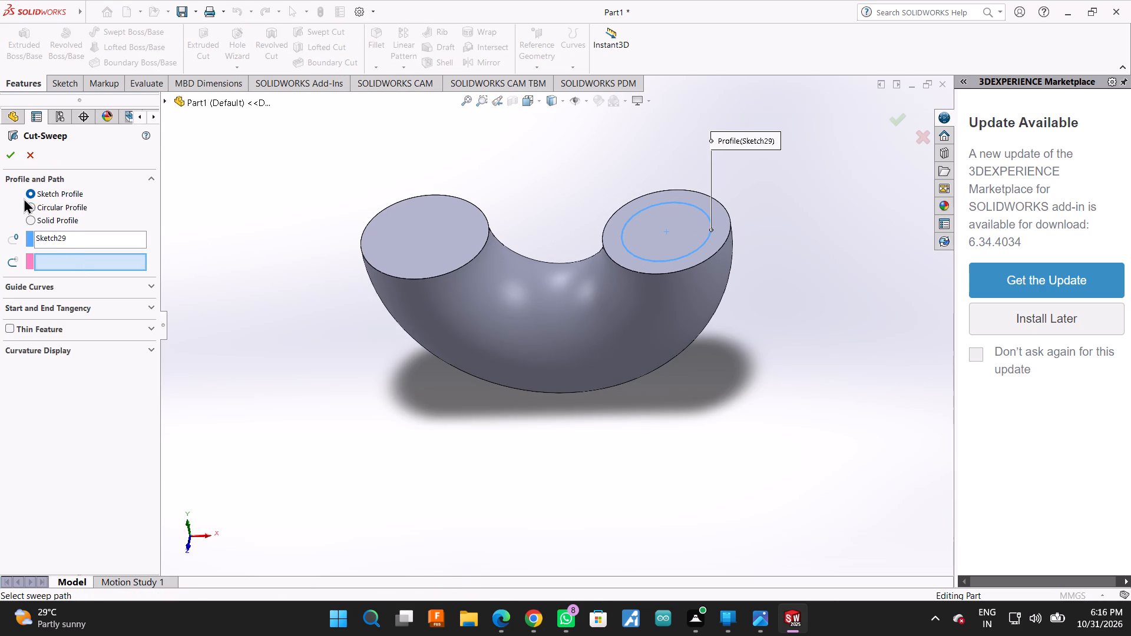
pyautogui.click(31, 206)
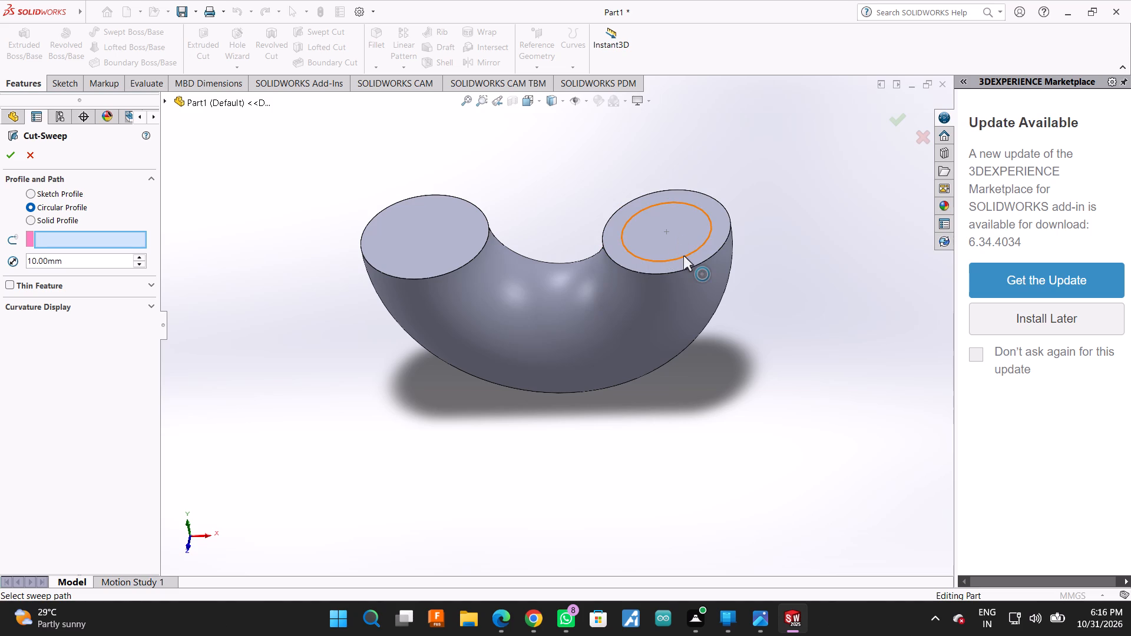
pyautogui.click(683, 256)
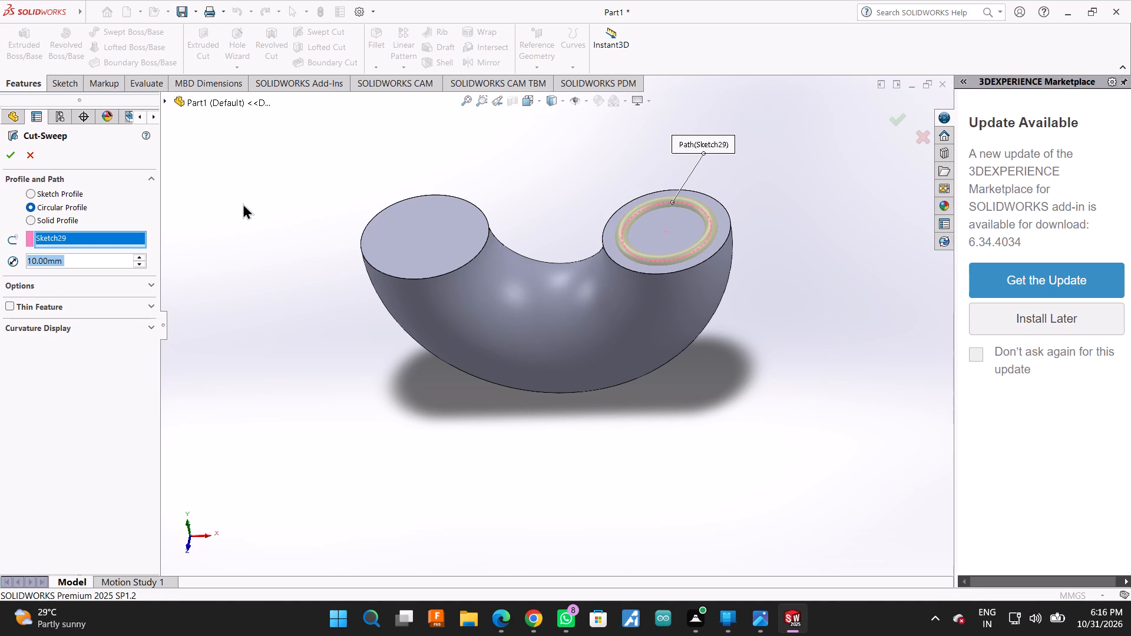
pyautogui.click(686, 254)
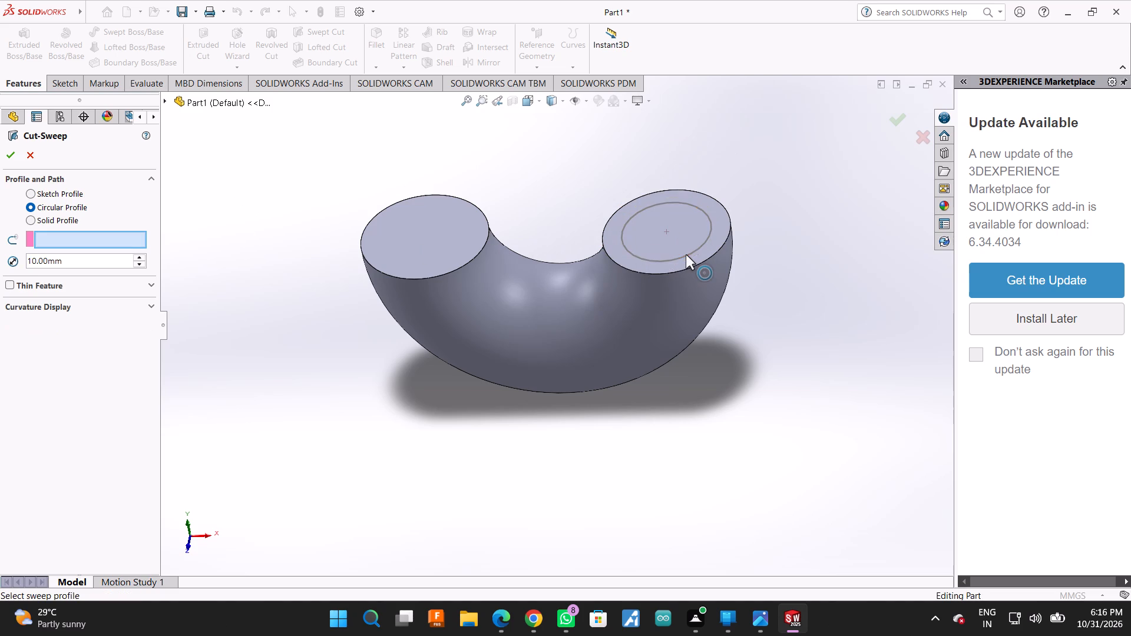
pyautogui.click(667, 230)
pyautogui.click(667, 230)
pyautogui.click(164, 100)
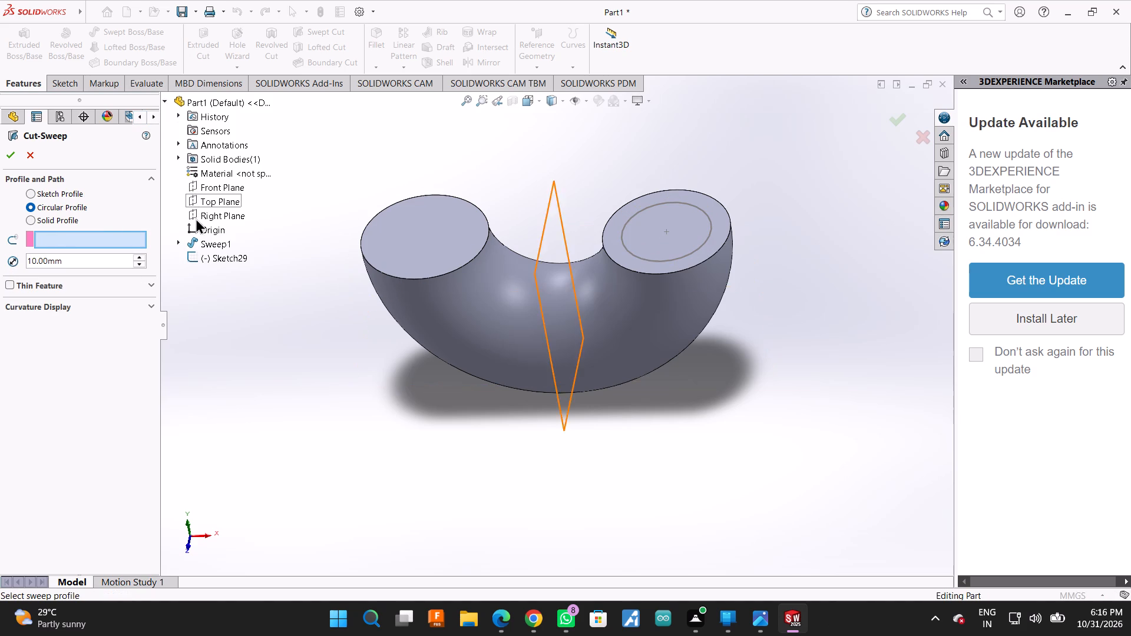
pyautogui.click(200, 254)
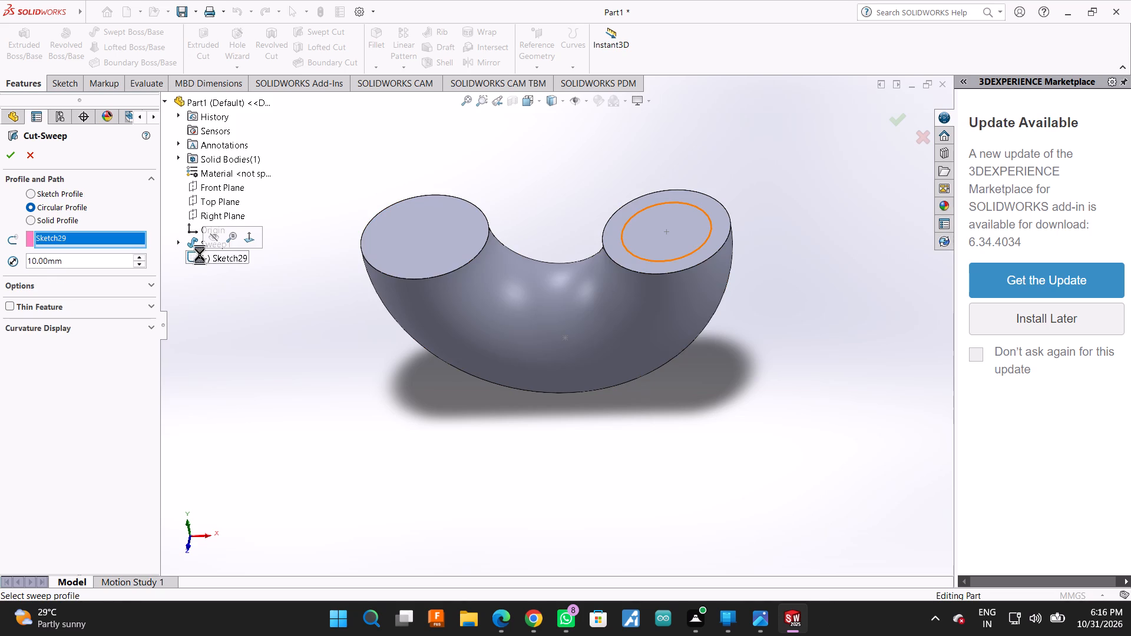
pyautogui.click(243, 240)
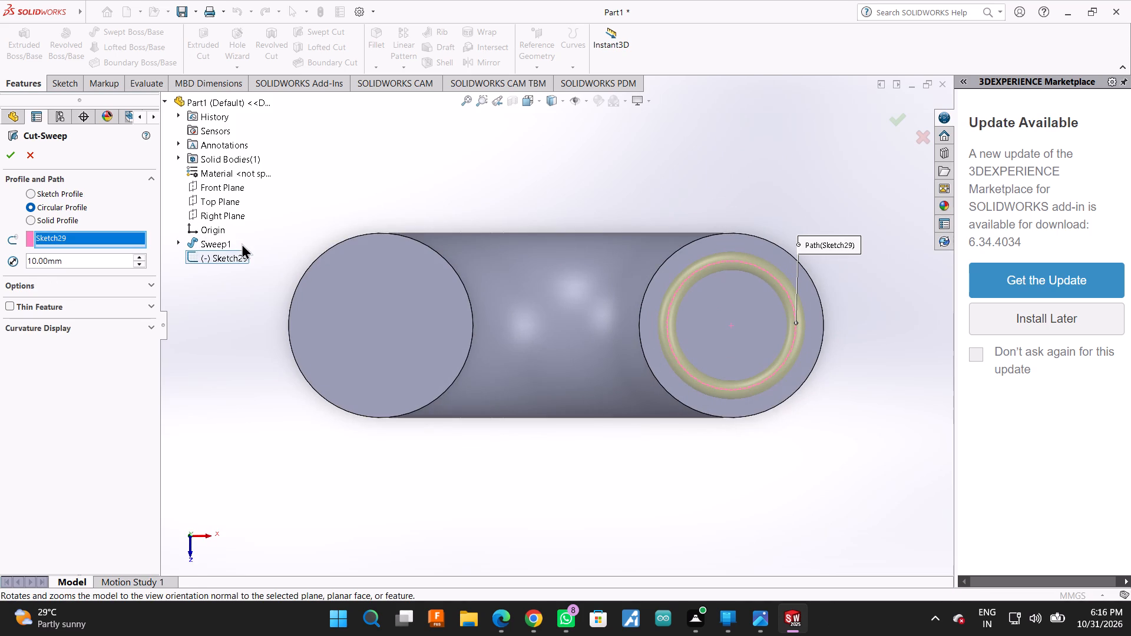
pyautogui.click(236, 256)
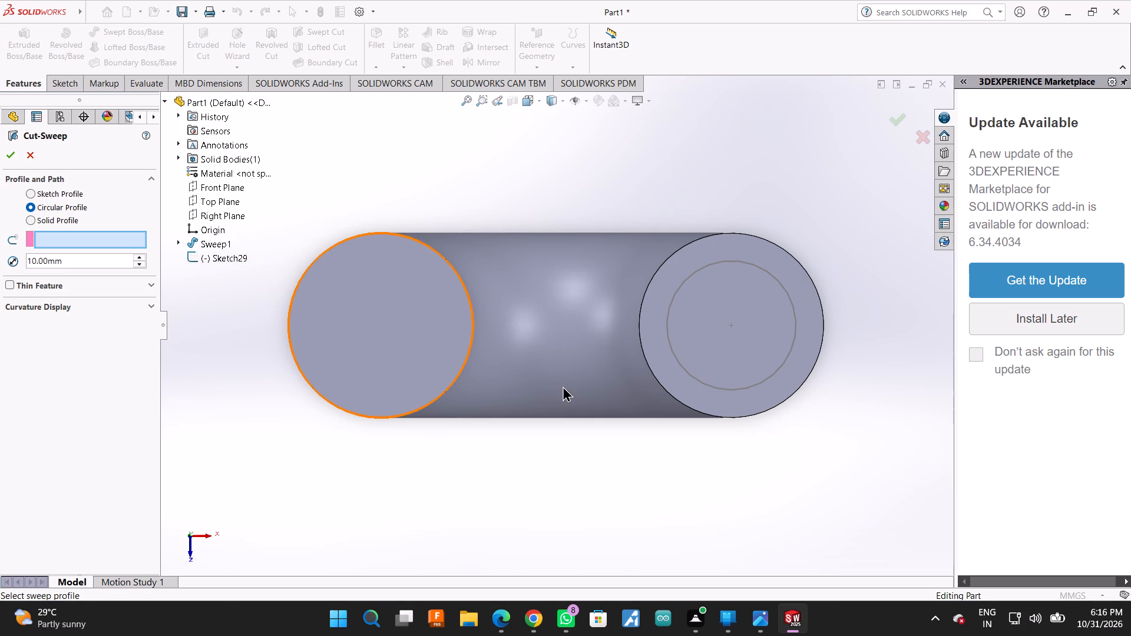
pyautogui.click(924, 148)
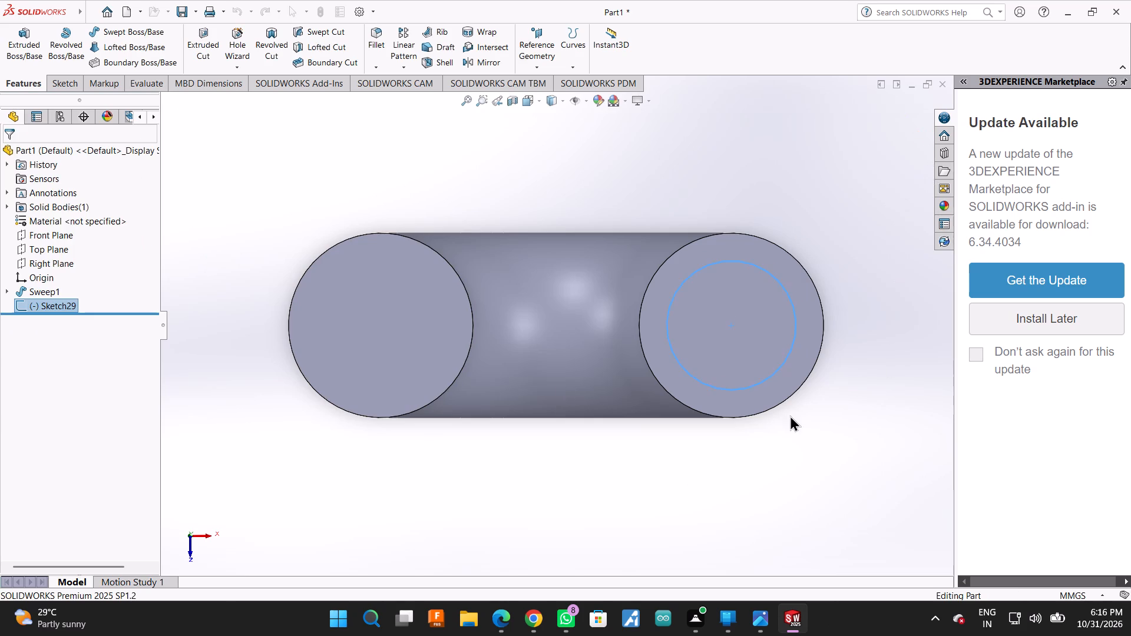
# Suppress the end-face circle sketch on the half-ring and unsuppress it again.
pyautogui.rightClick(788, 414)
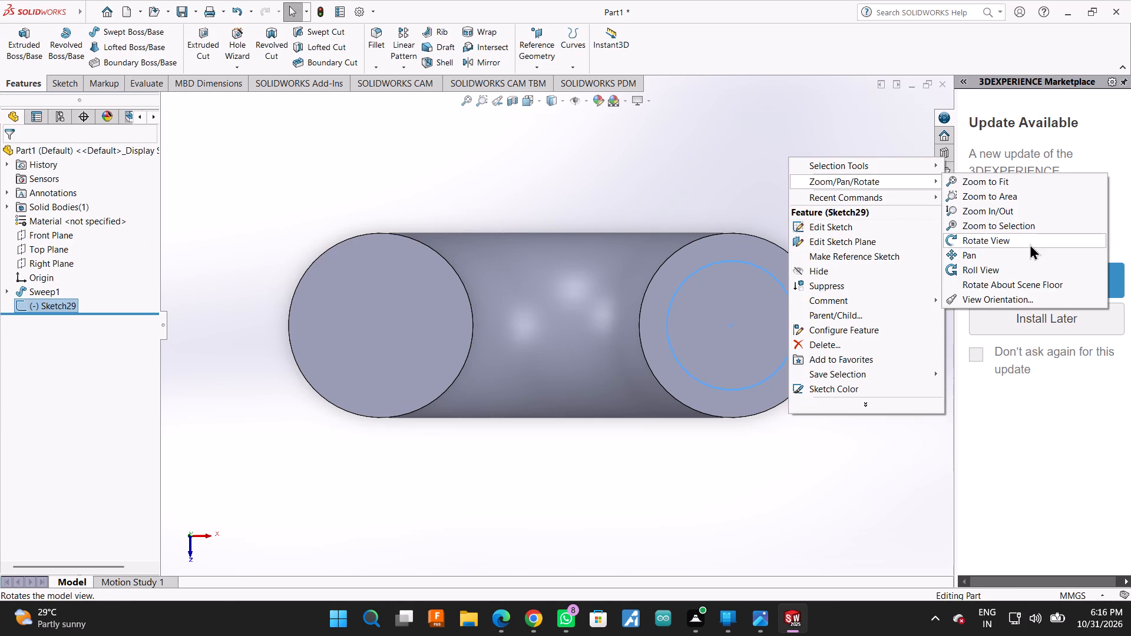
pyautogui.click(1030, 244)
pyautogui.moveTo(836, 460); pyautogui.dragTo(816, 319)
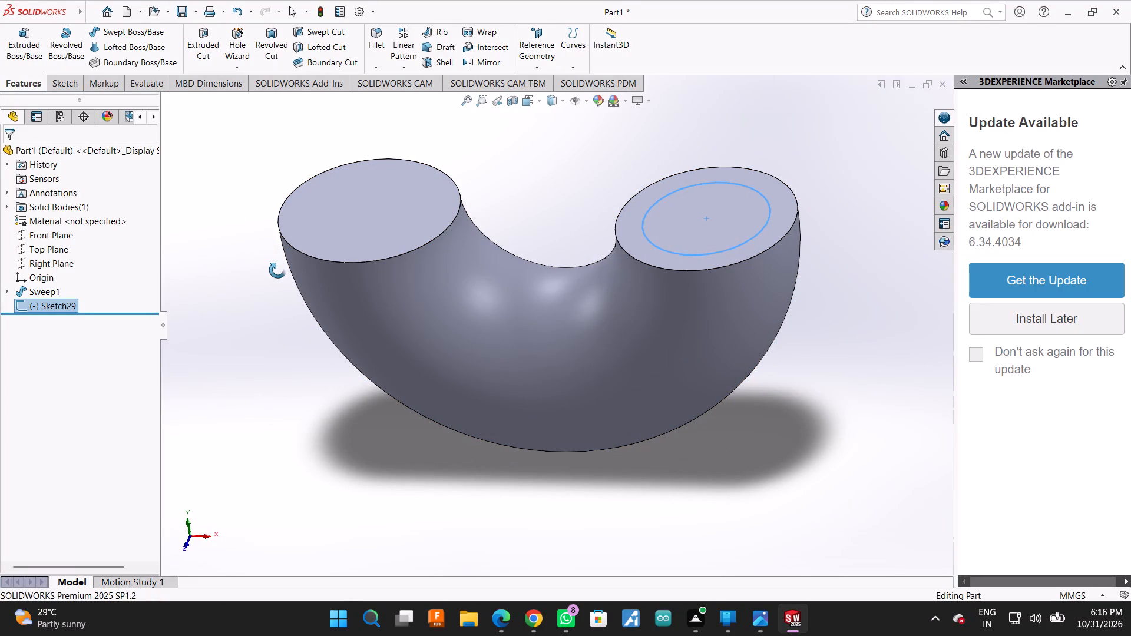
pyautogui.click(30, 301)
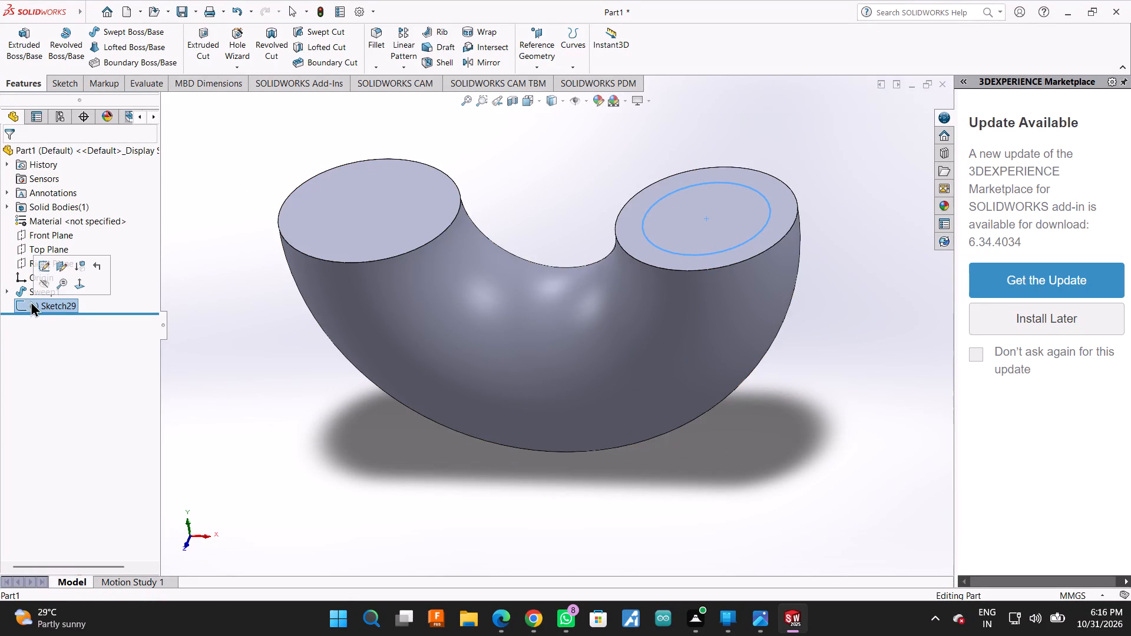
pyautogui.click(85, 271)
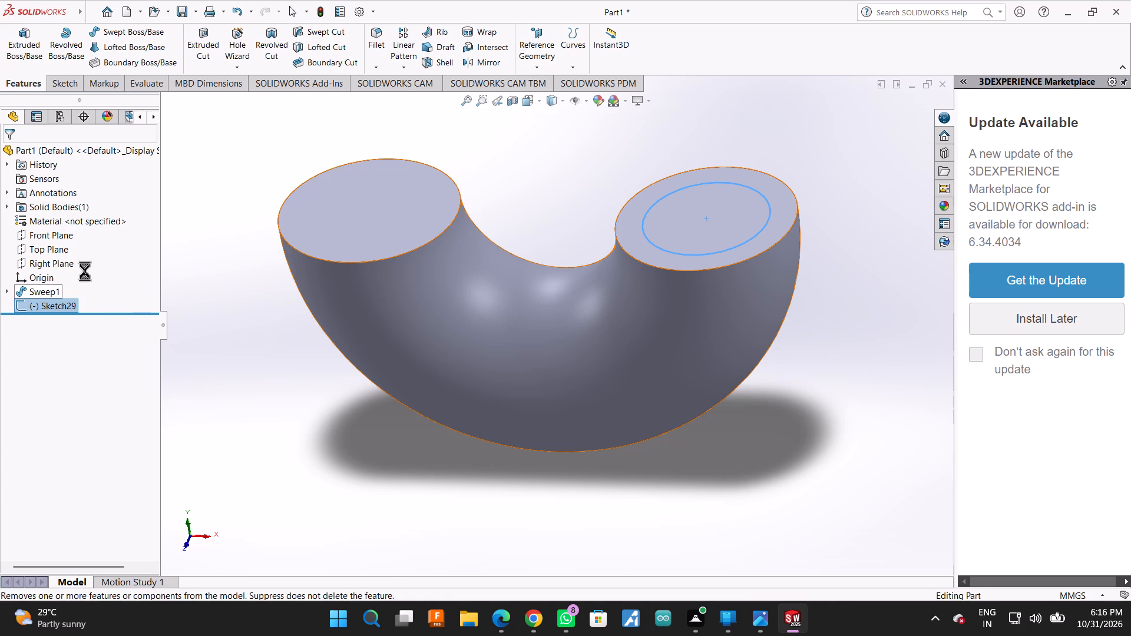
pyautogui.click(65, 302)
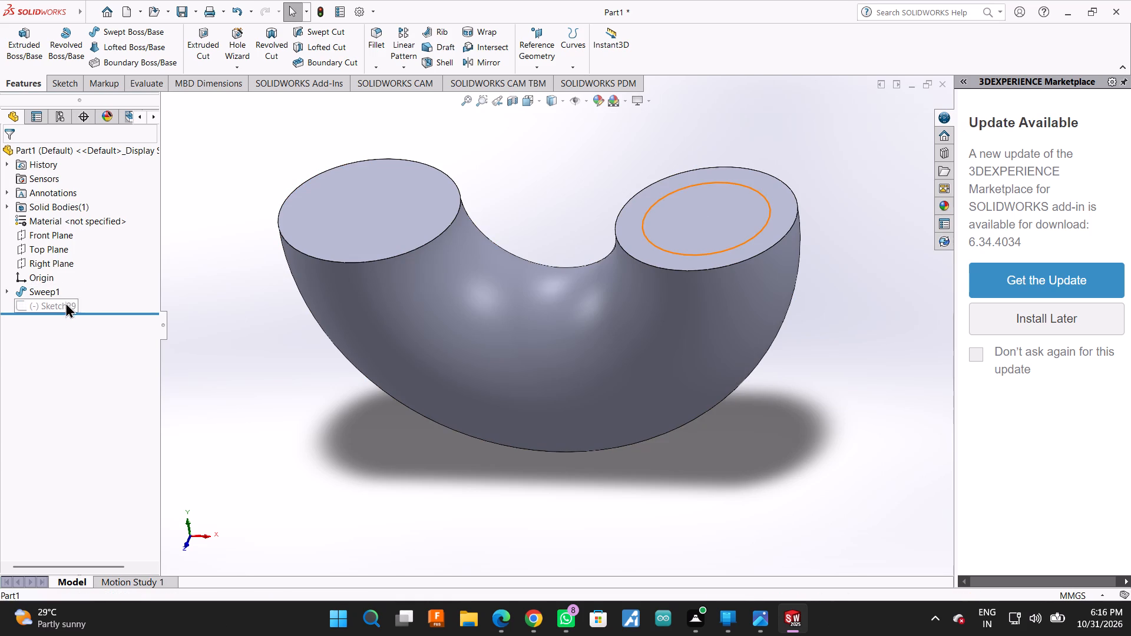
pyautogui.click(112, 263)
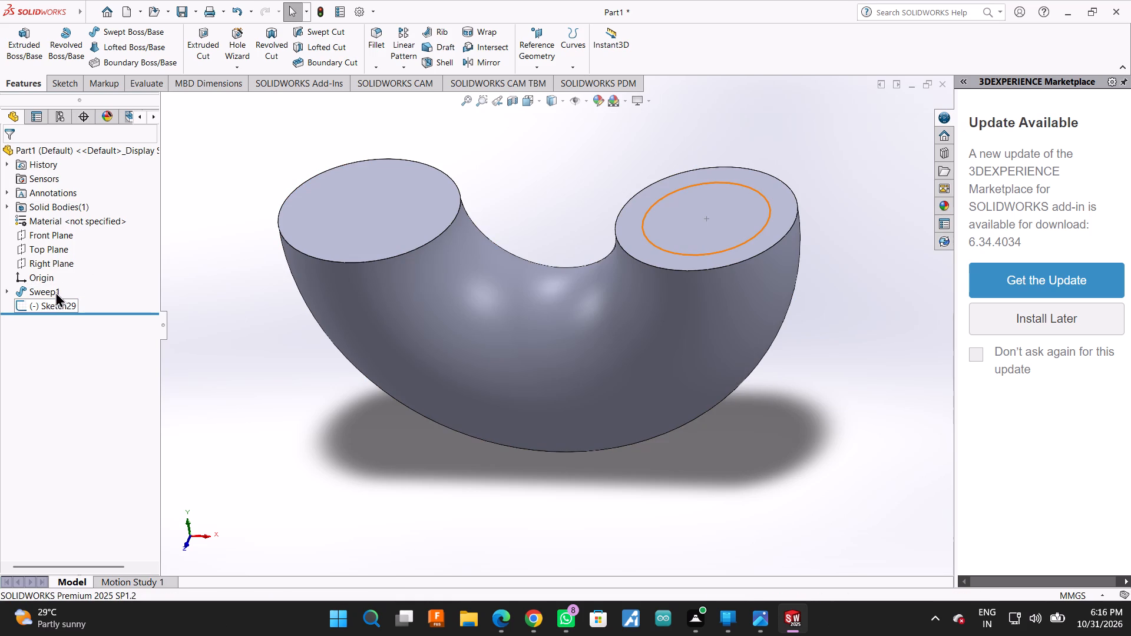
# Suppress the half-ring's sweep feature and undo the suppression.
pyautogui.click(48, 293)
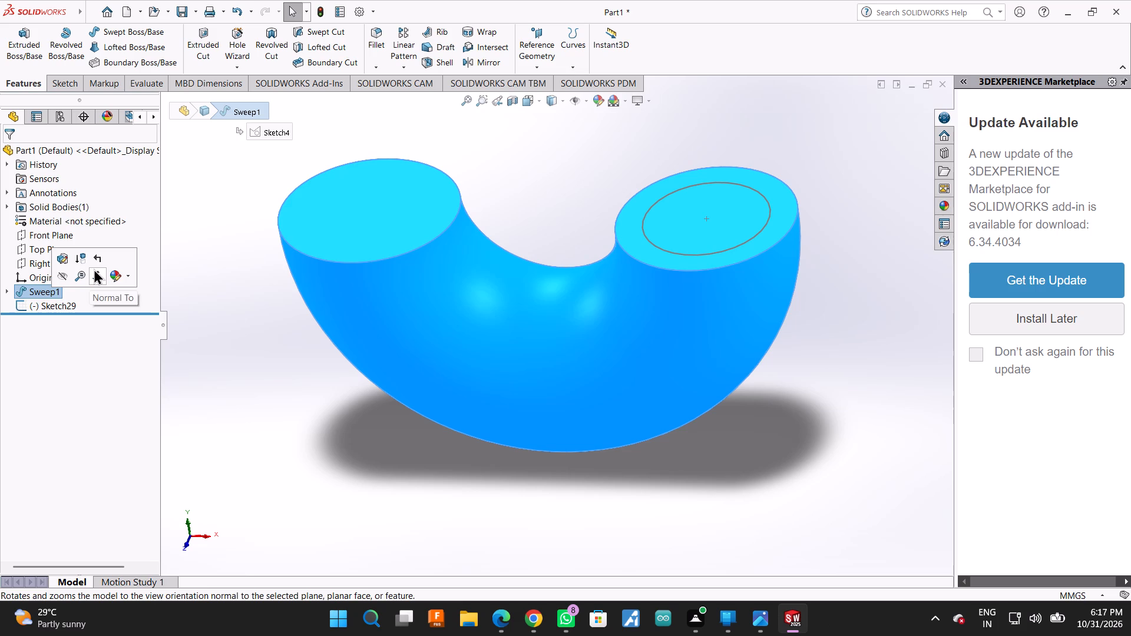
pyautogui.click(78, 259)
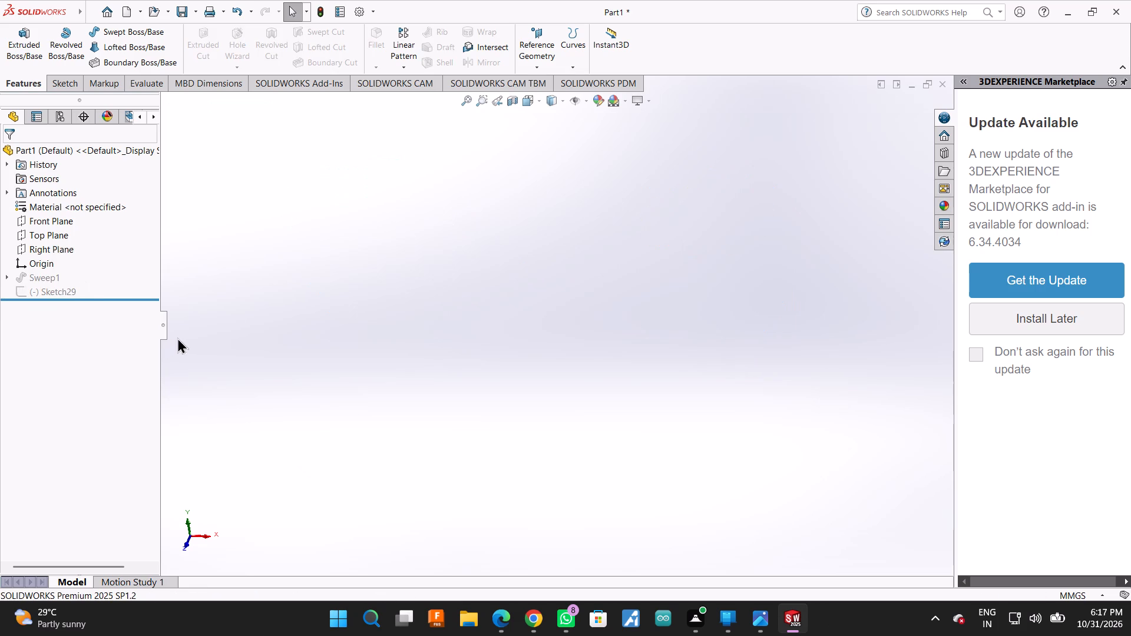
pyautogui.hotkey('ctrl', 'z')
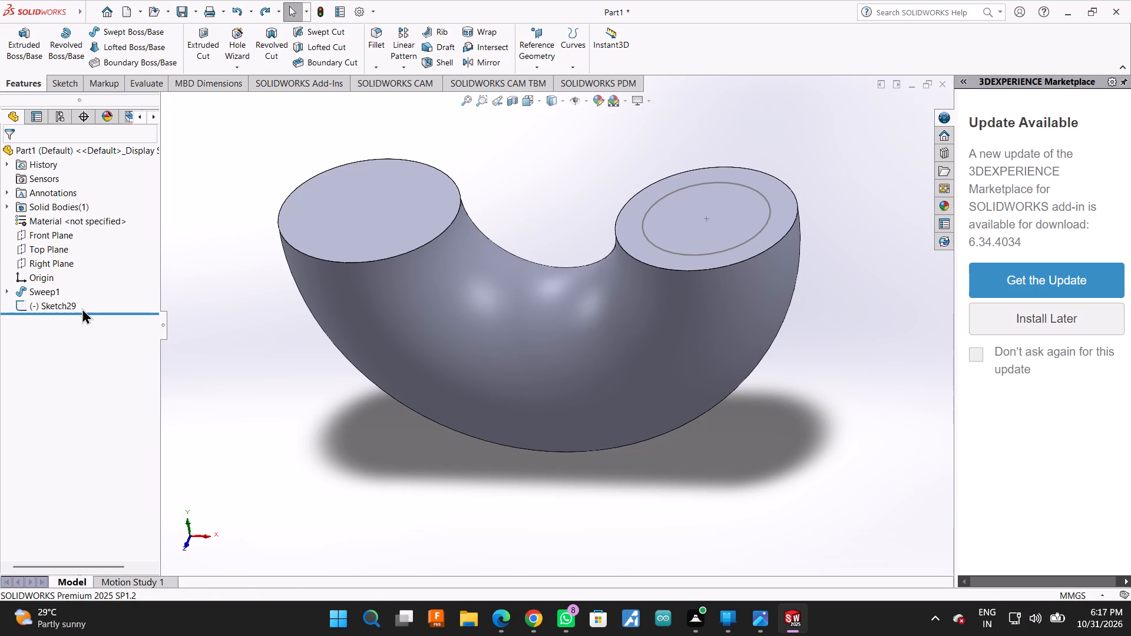
# Start a swept cut on the half-ring with a circular profile and pick the end-face circle sketch as its path.
pyautogui.click(82, 308)
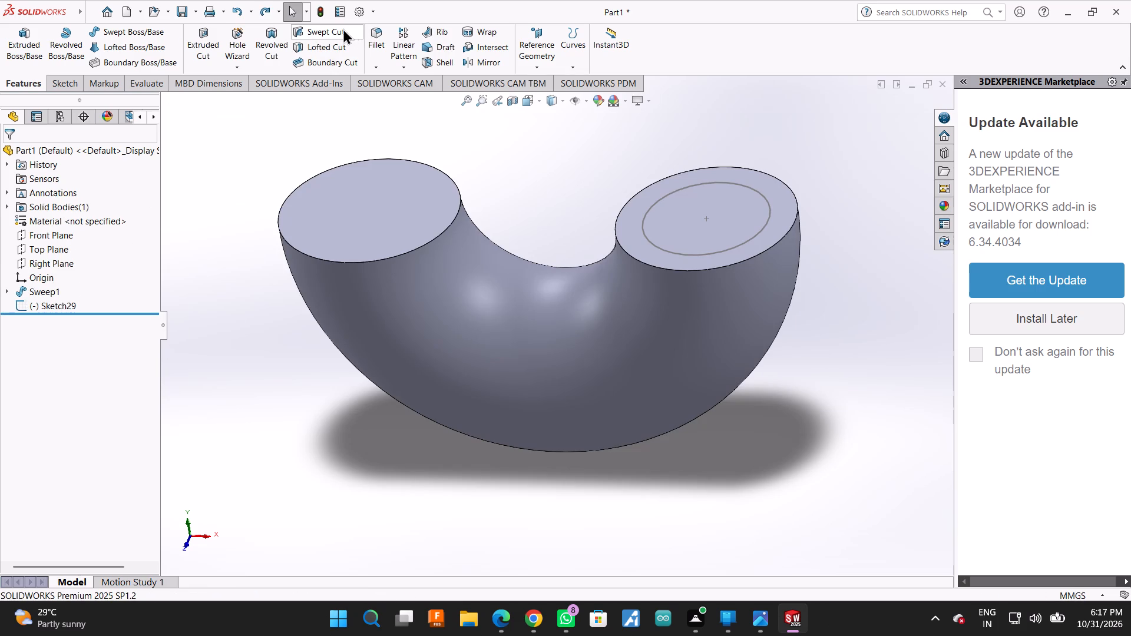
pyautogui.click(333, 31)
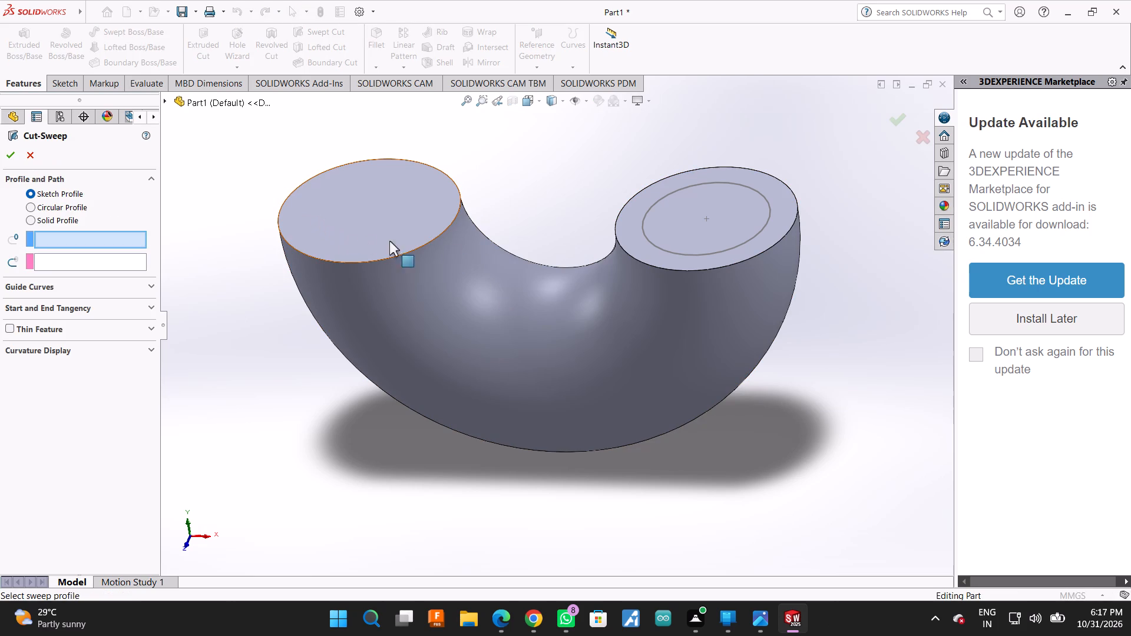
pyautogui.click(718, 253)
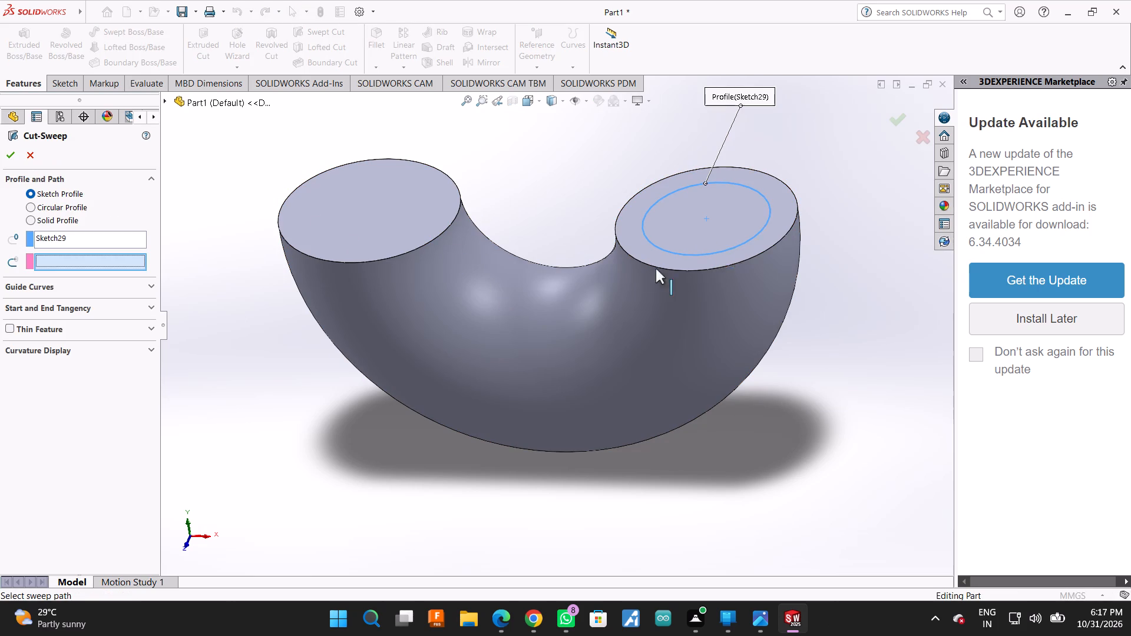
pyautogui.click(30, 207)
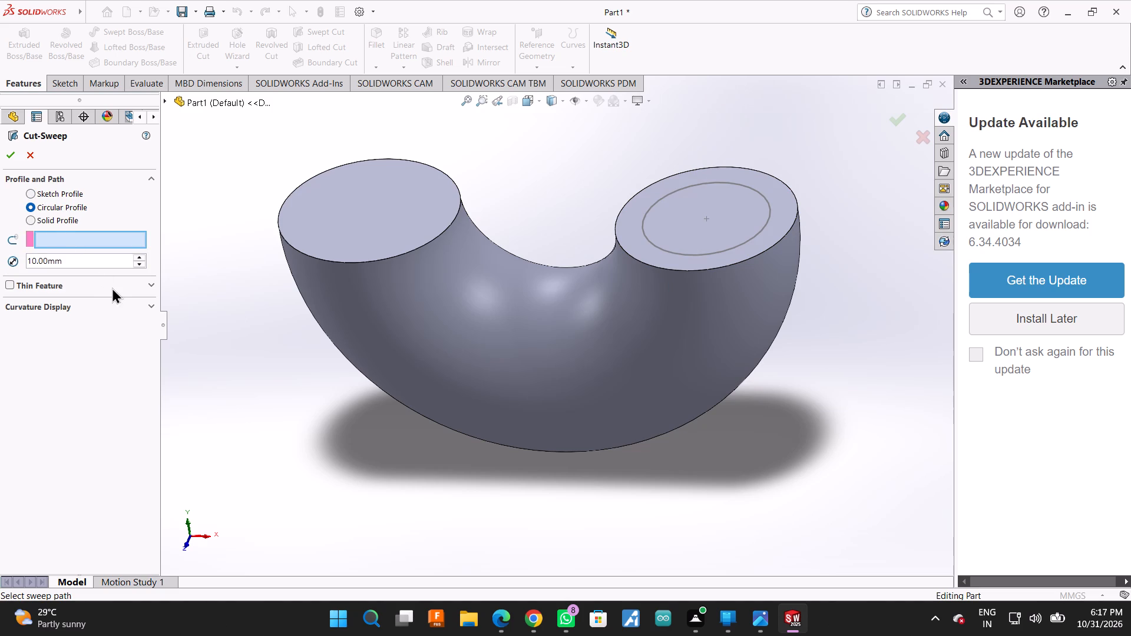
pyautogui.click(702, 252)
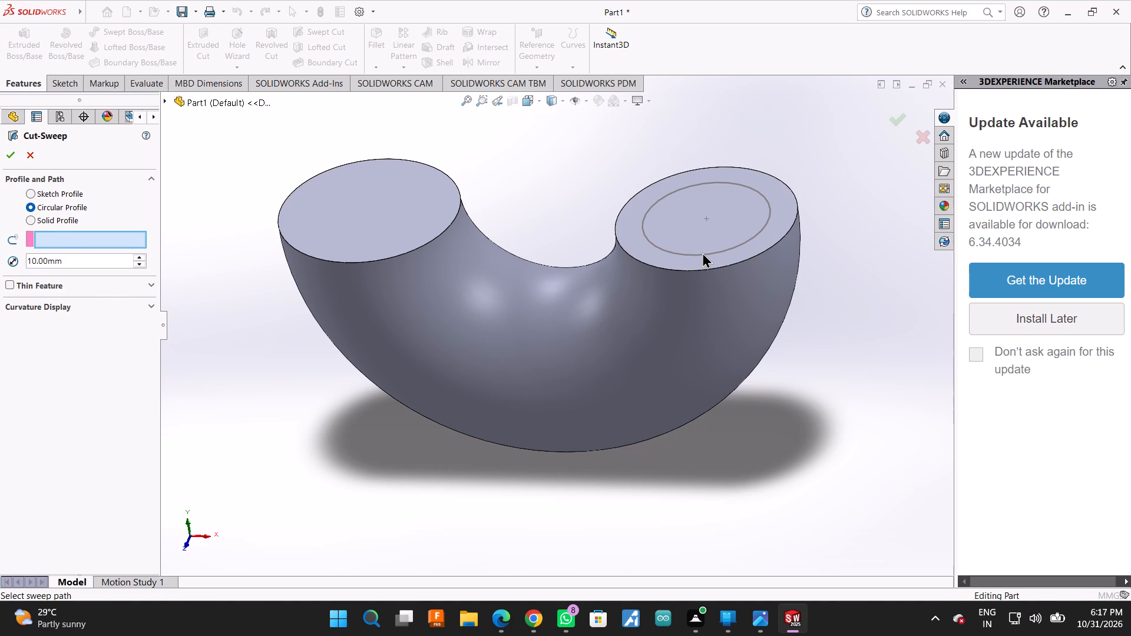
pyautogui.click(699, 253)
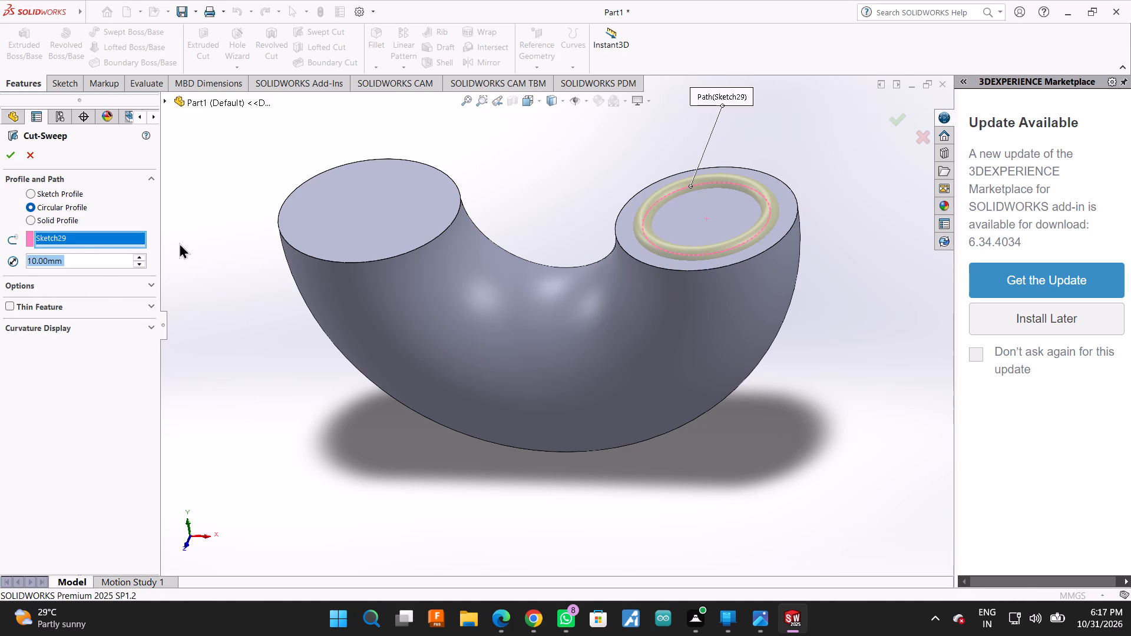
pyautogui.click(329, 228)
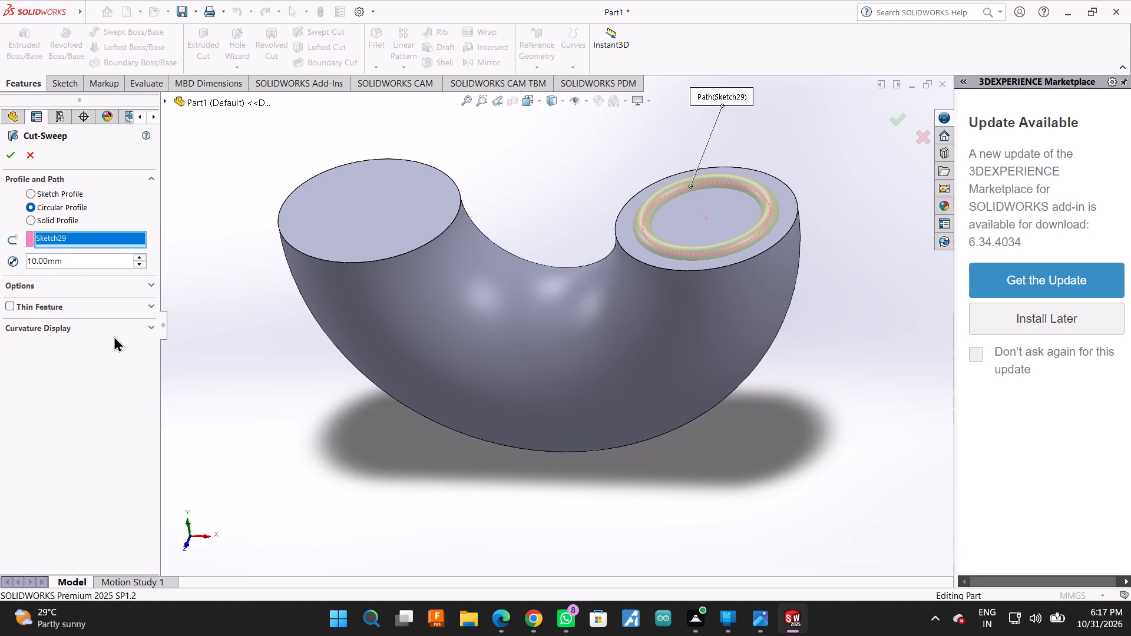
pyautogui.click(150, 326)
pyautogui.click(145, 304)
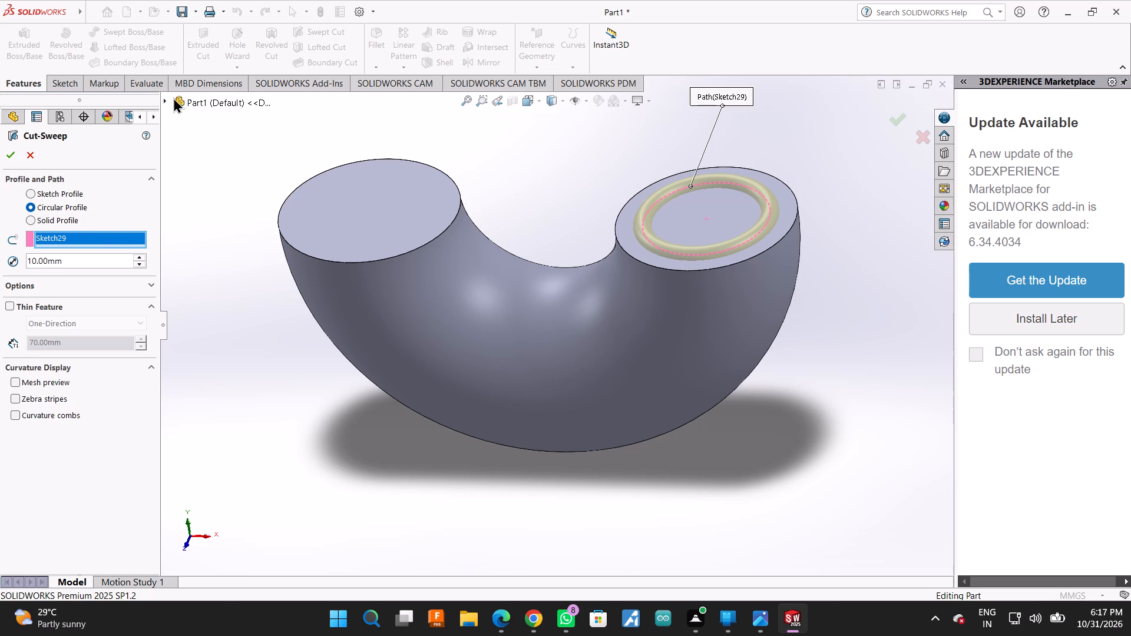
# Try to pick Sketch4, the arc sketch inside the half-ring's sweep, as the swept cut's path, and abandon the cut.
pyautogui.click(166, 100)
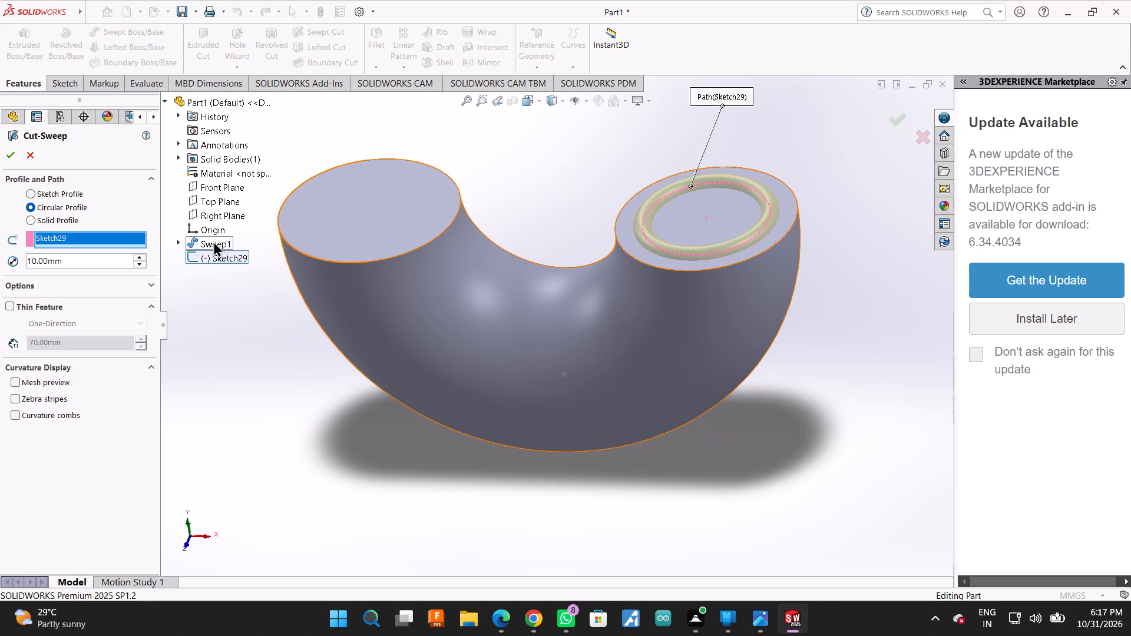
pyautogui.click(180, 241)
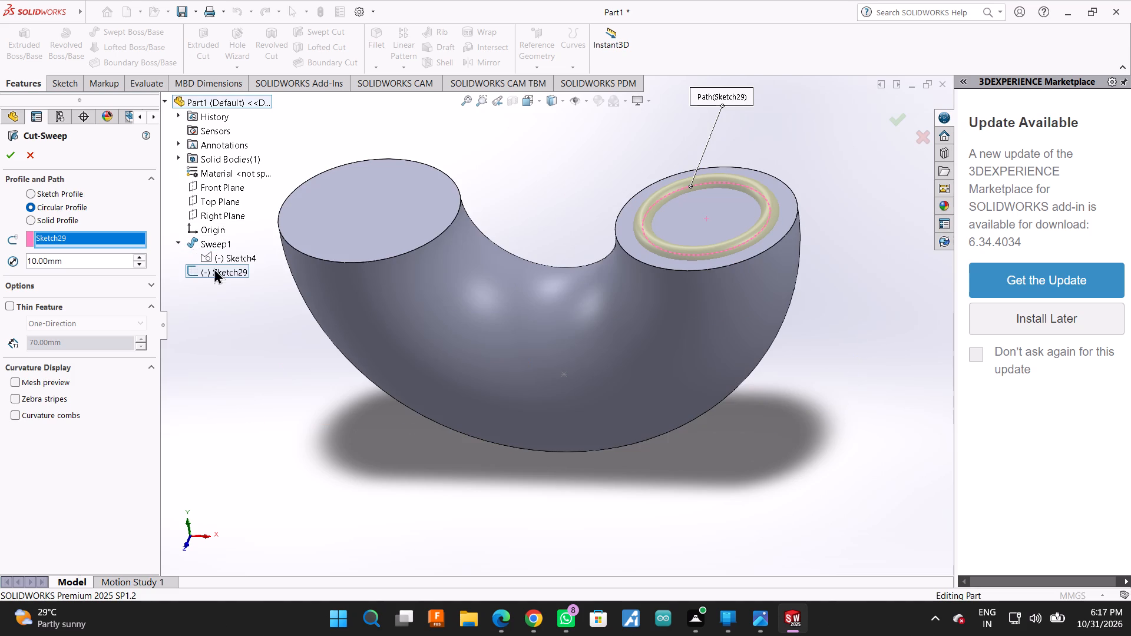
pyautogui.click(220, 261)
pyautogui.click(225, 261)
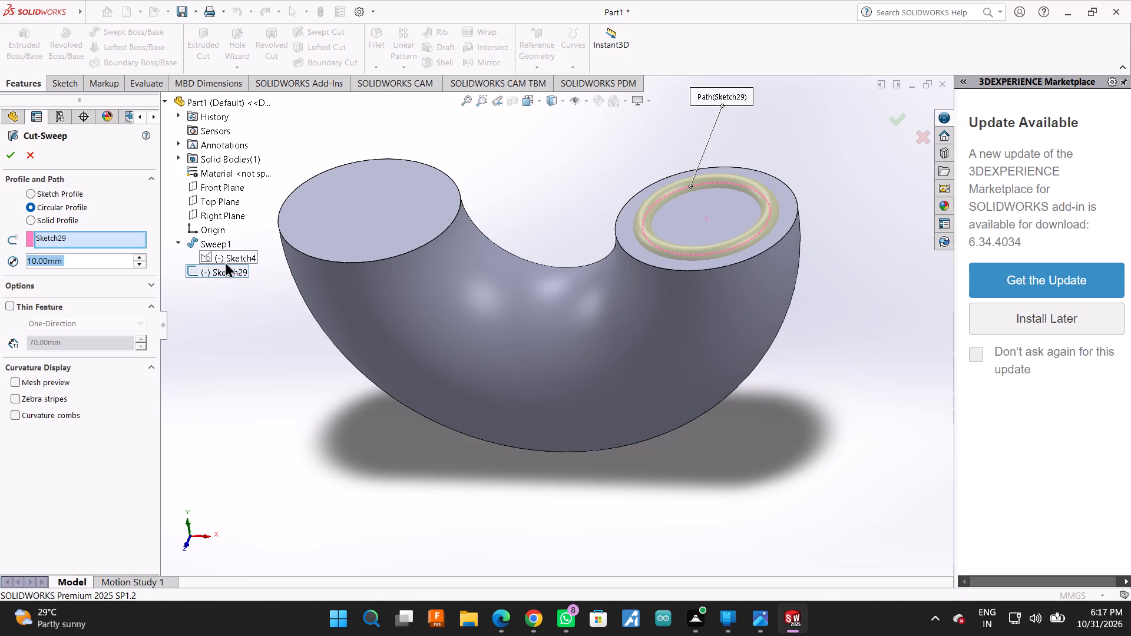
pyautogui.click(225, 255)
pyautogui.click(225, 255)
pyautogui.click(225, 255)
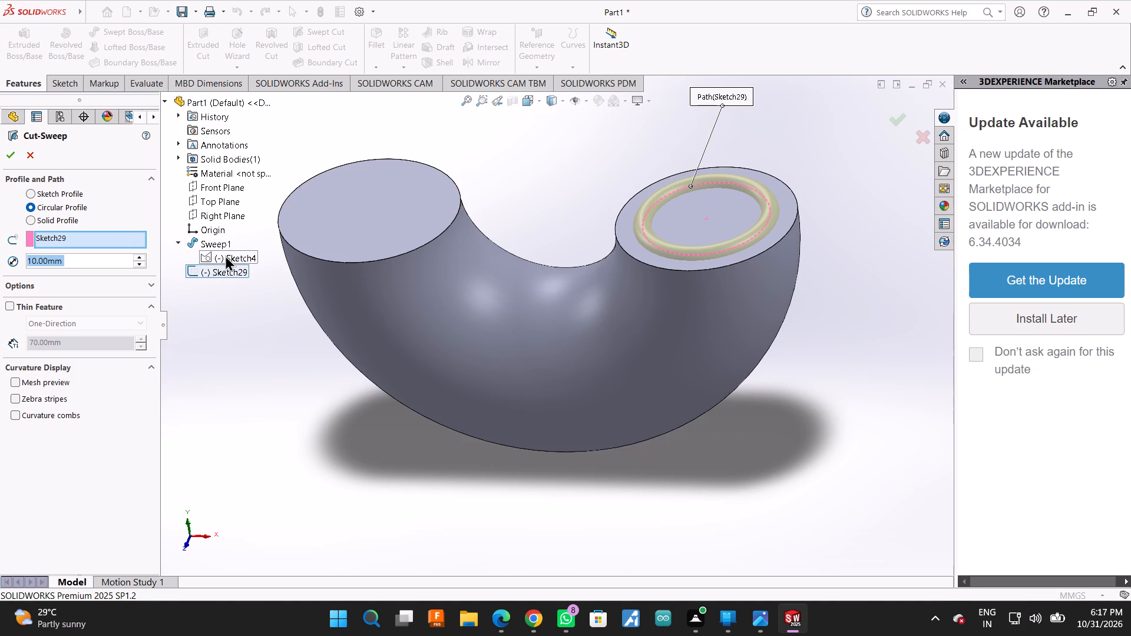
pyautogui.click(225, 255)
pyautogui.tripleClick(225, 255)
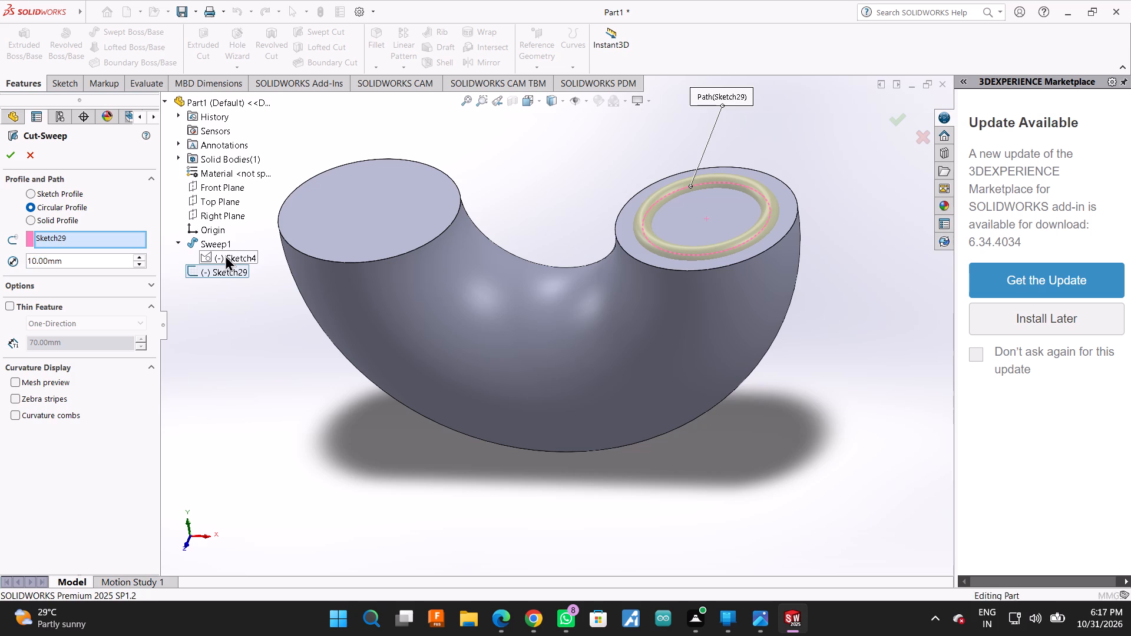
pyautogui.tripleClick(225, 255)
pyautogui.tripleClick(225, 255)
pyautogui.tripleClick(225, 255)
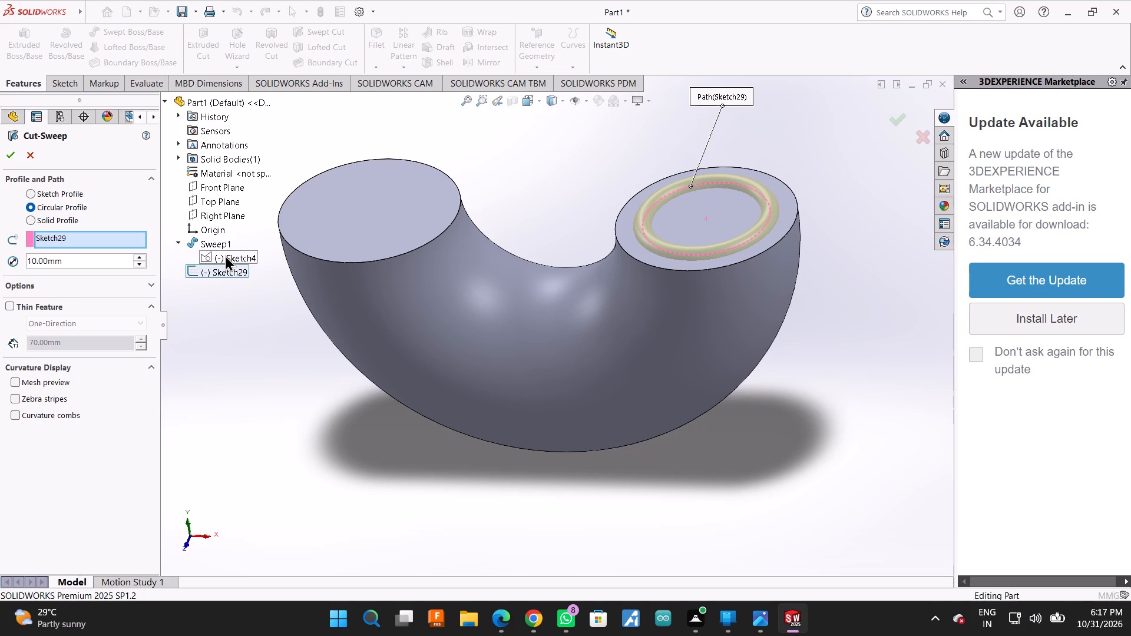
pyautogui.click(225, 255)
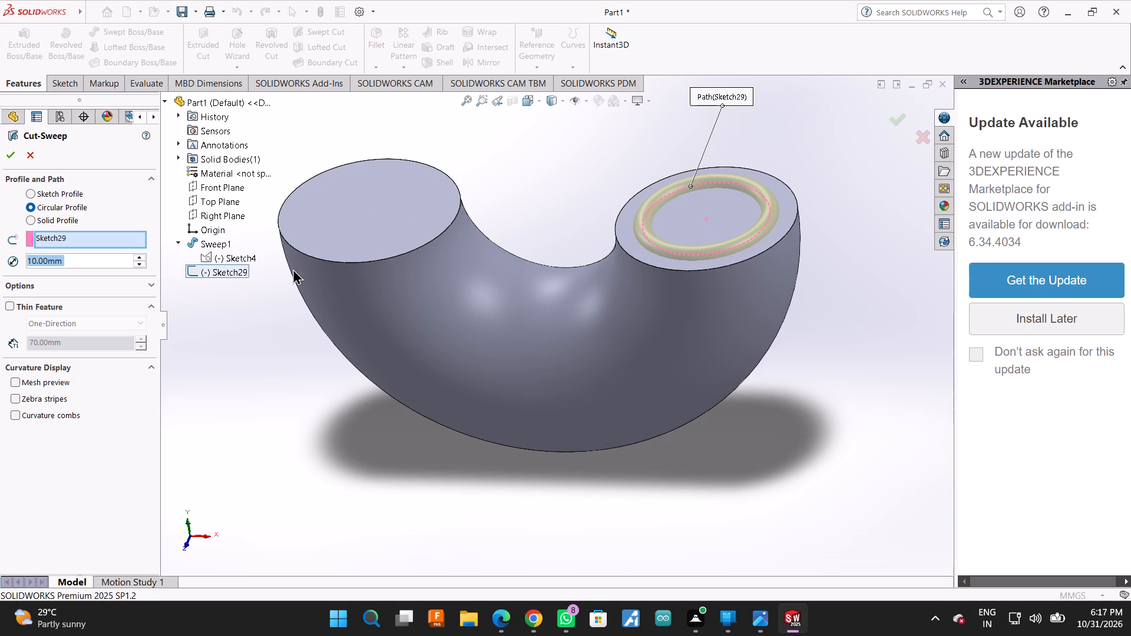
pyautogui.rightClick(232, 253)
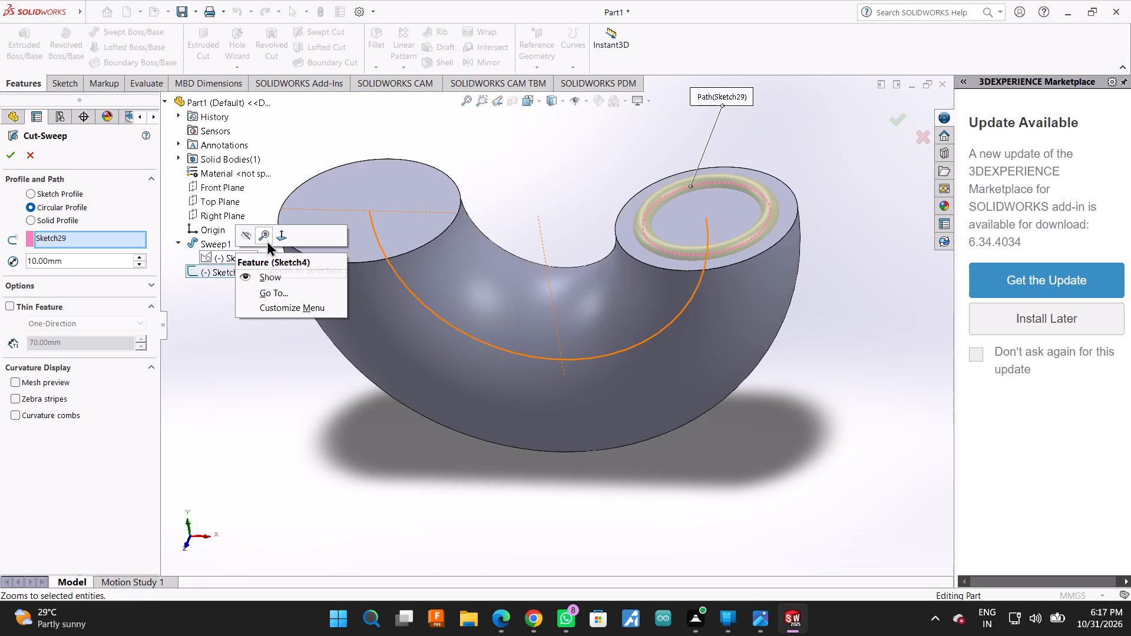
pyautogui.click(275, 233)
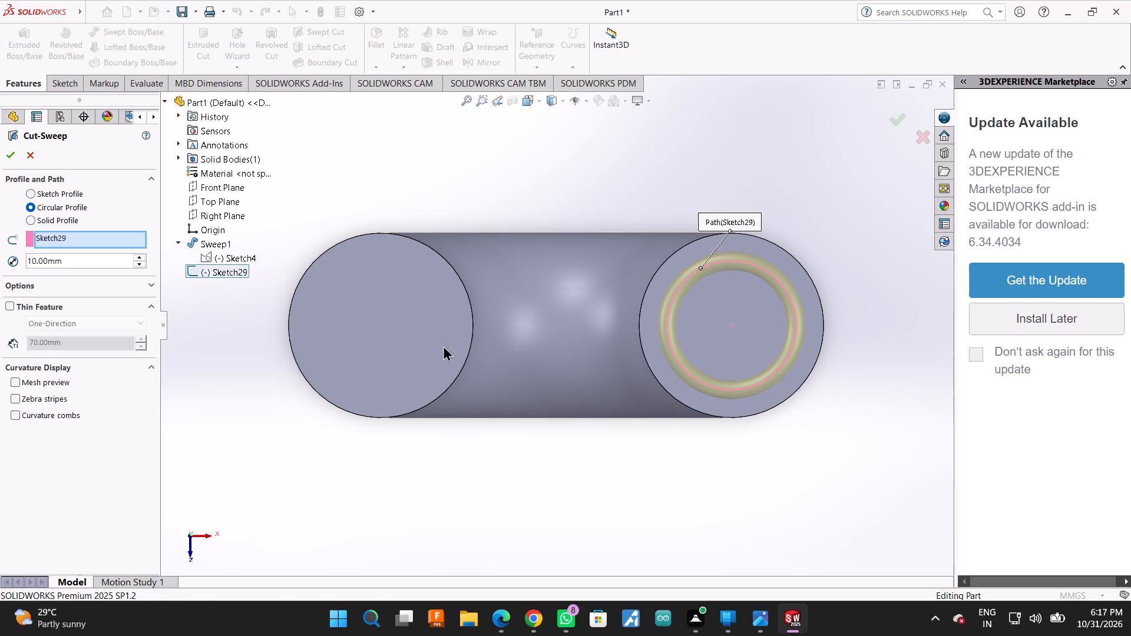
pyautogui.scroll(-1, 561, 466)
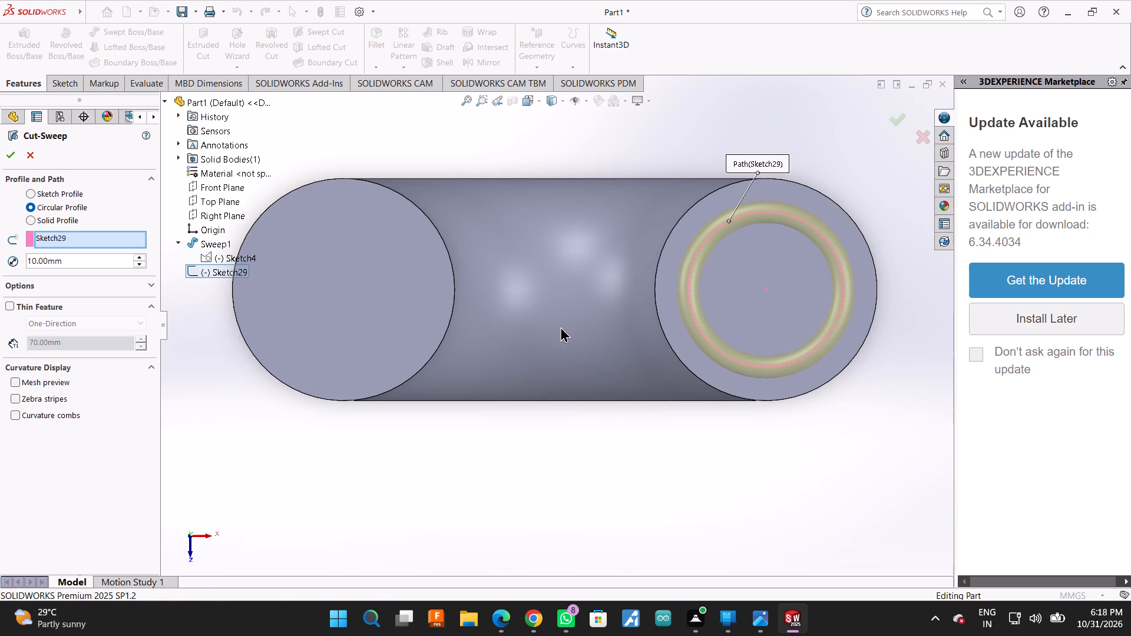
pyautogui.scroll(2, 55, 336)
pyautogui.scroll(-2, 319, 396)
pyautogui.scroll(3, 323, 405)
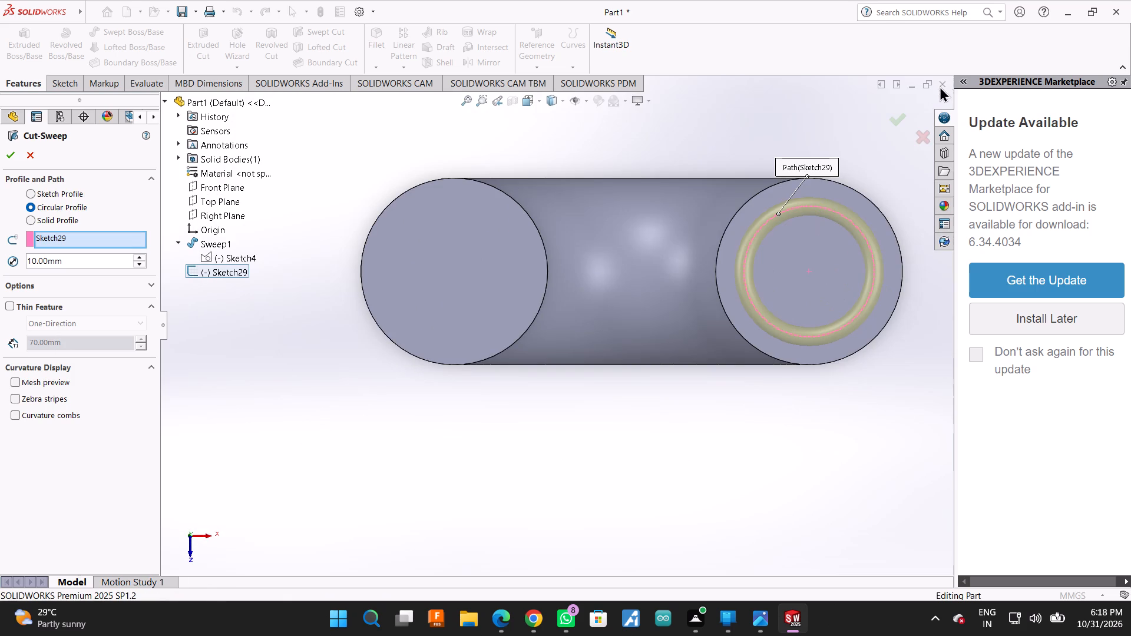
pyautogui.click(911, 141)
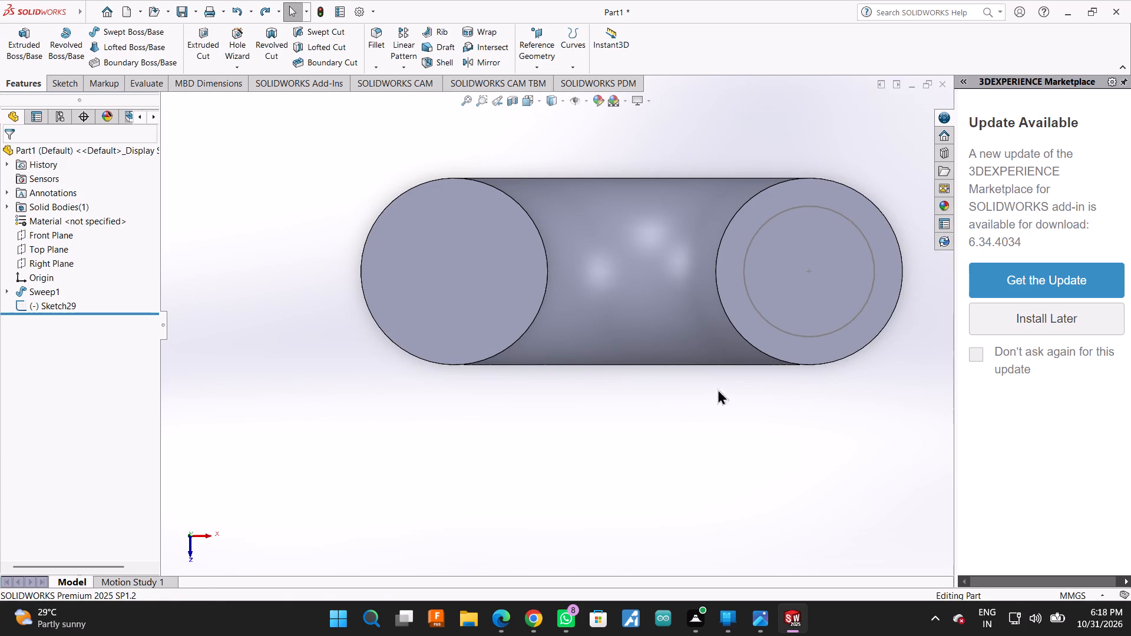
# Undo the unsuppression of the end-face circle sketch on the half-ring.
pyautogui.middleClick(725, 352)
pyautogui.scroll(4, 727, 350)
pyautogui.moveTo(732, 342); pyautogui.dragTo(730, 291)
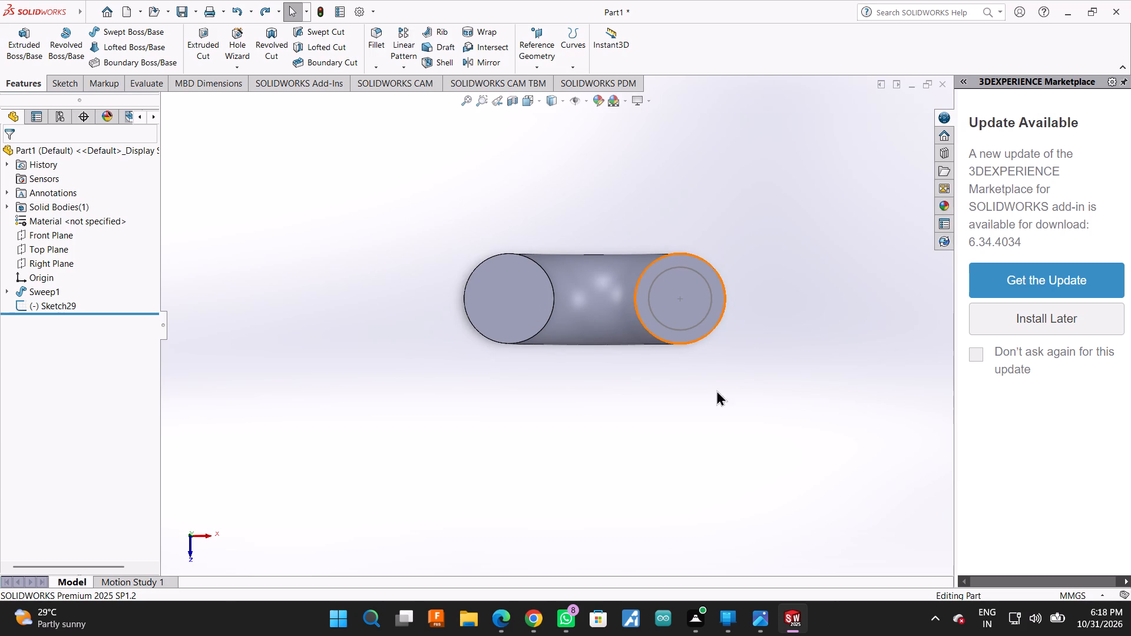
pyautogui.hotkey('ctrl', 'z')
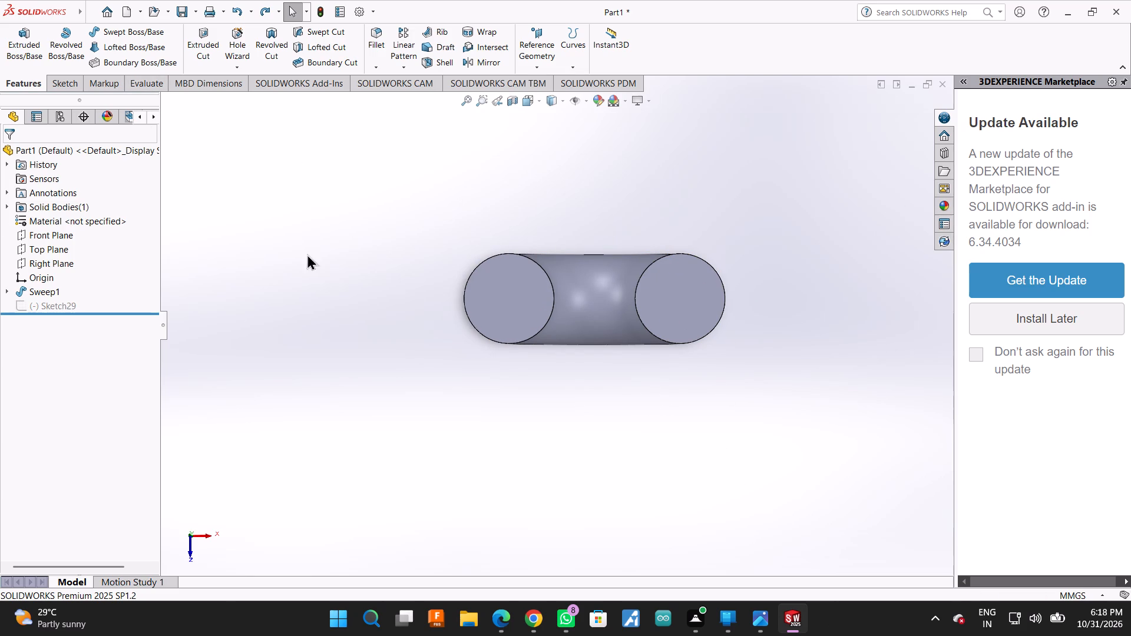
# Delete the suppressed end-face circle sketch from the half-ring model.
pyautogui.rightClick(365, 345)
pyautogui.click(400, 397)
pyautogui.moveTo(423, 416); pyautogui.dragTo(424, 416)
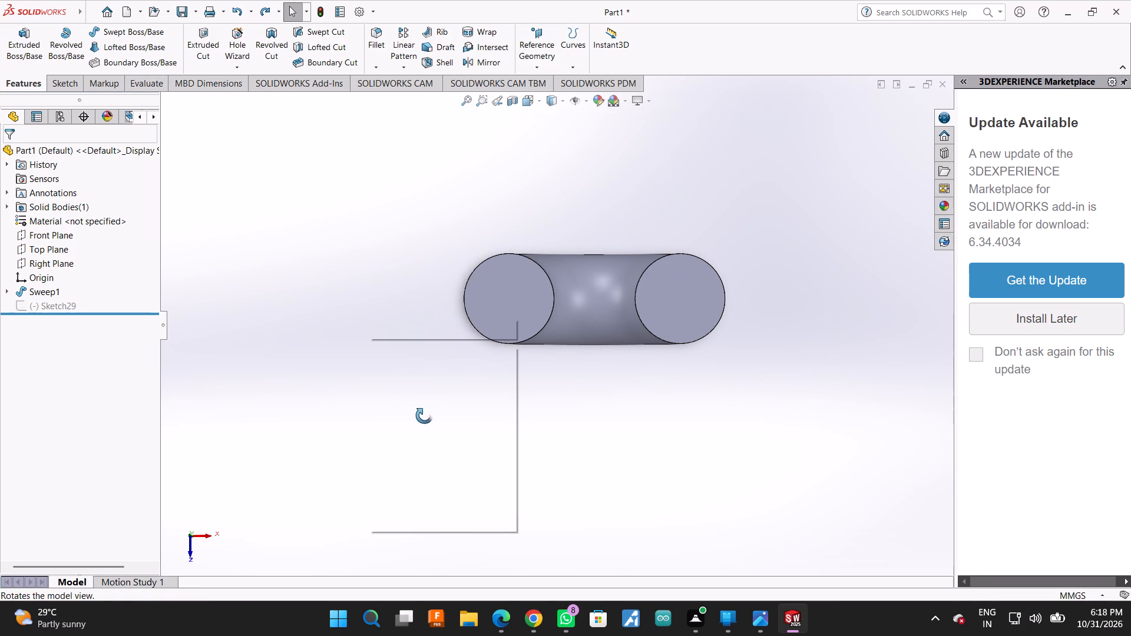
pyautogui.moveTo(424, 416); pyautogui.dragTo(401, 289)
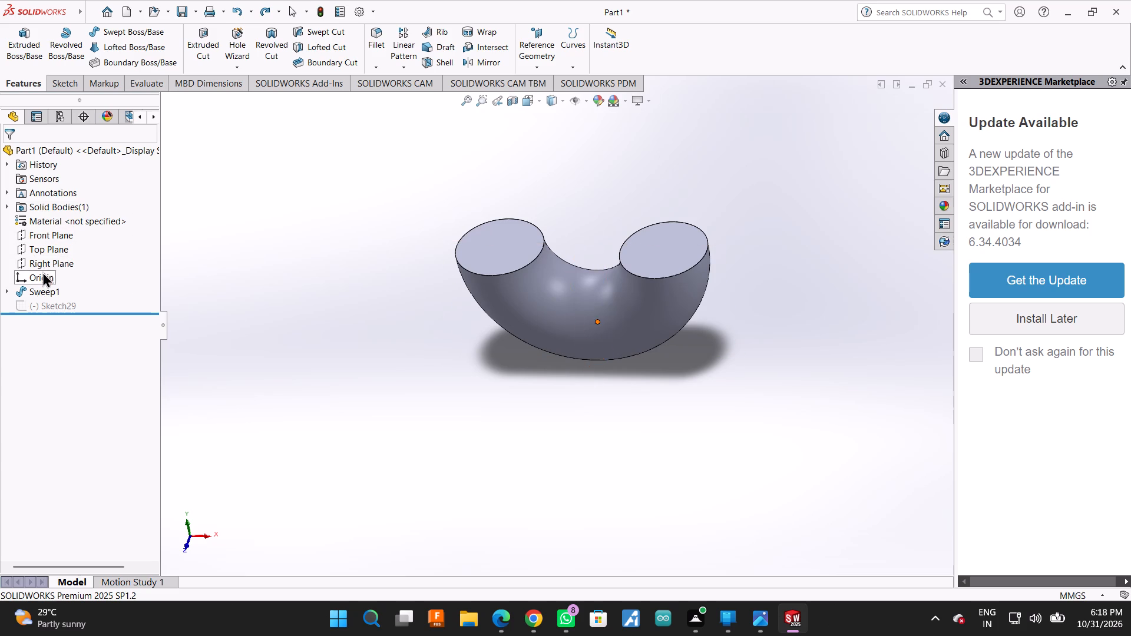
pyautogui.rightClick(28, 300)
pyautogui.click(69, 380)
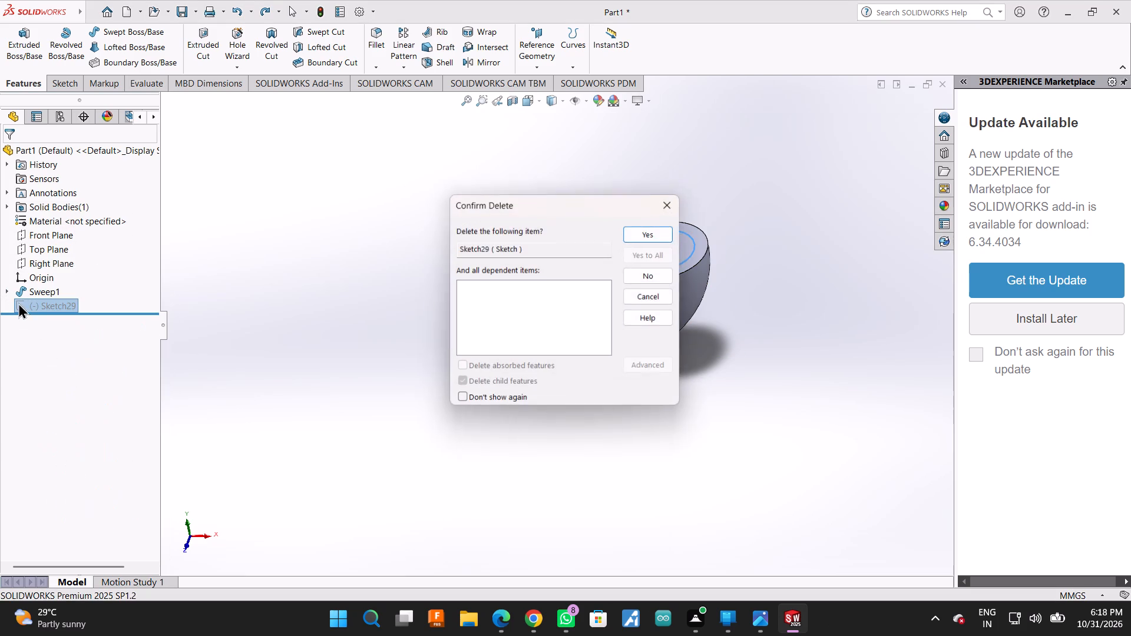
pyautogui.click(666, 239)
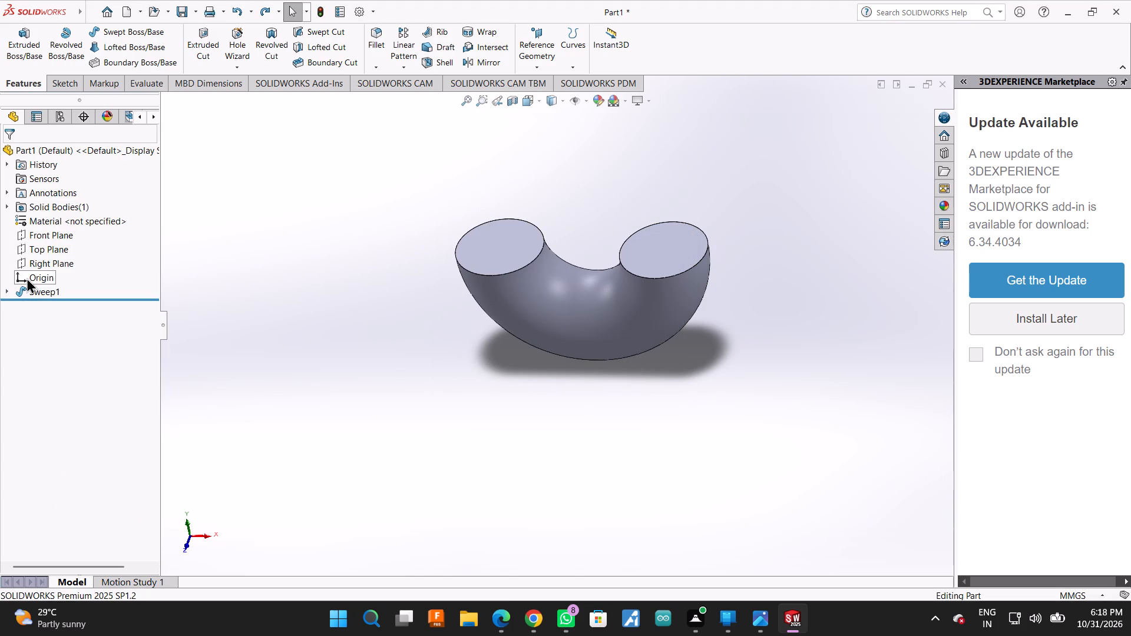
# Cut the half-ring with a swept cut along the arc in Sketch4, using a circular profile of 70 mm diameter.
pyautogui.click(5, 291)
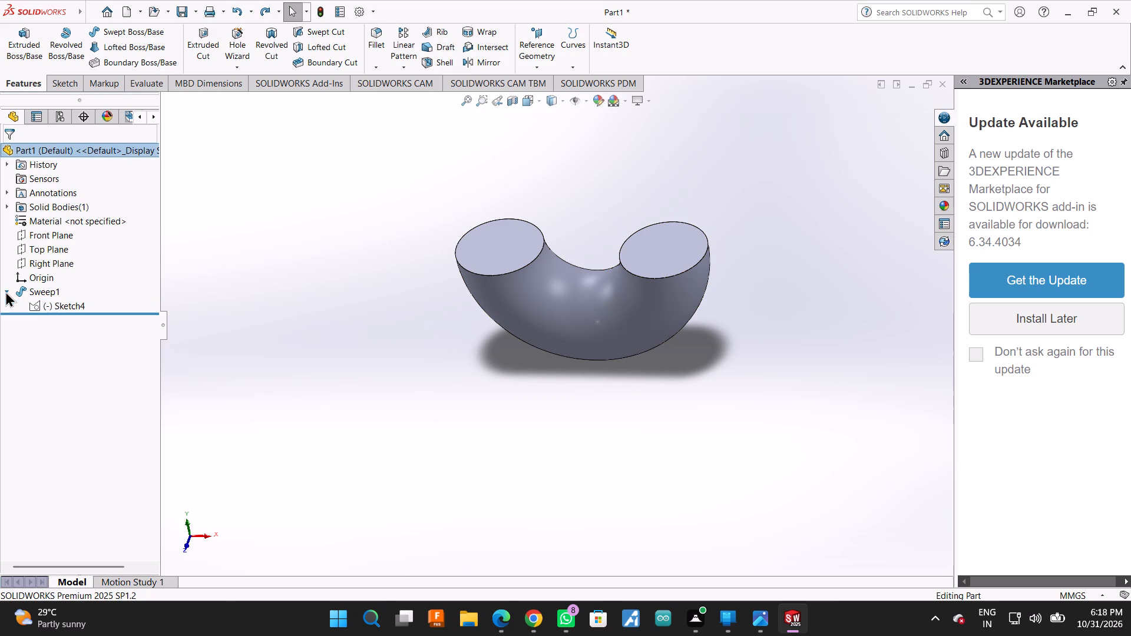
pyautogui.click(37, 306)
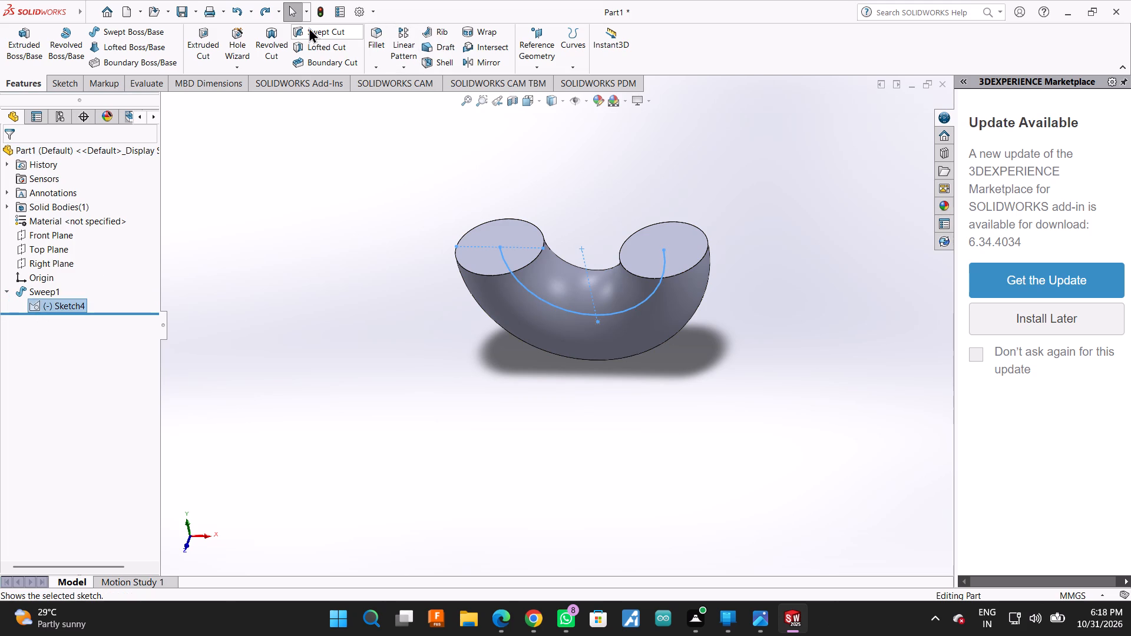
pyautogui.click(316, 29)
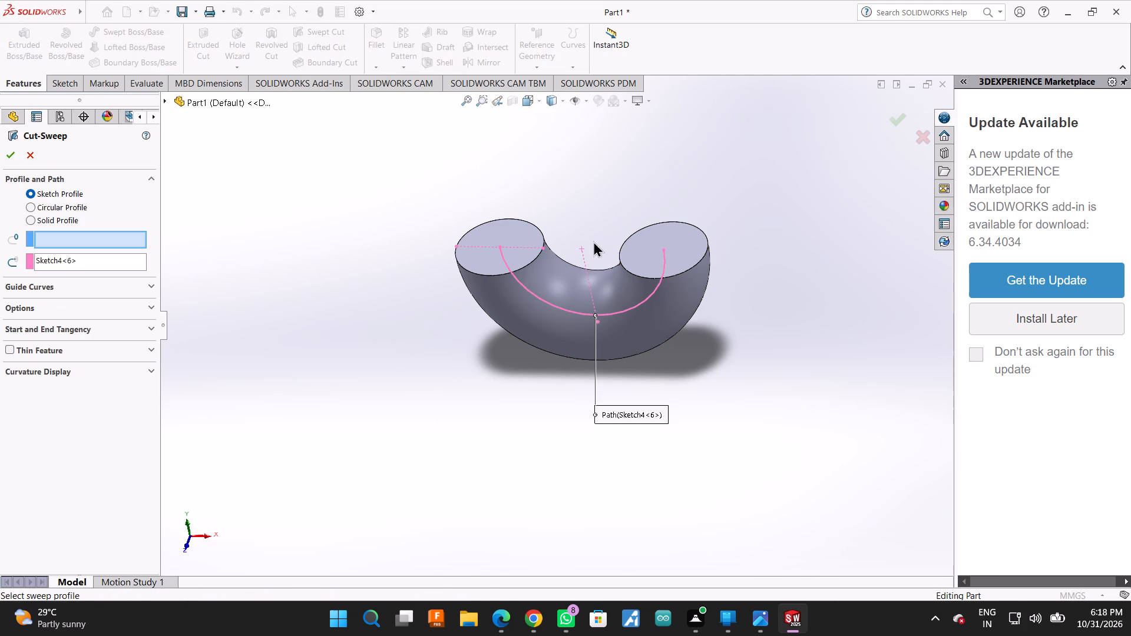
pyautogui.scroll(-2, 596, 258)
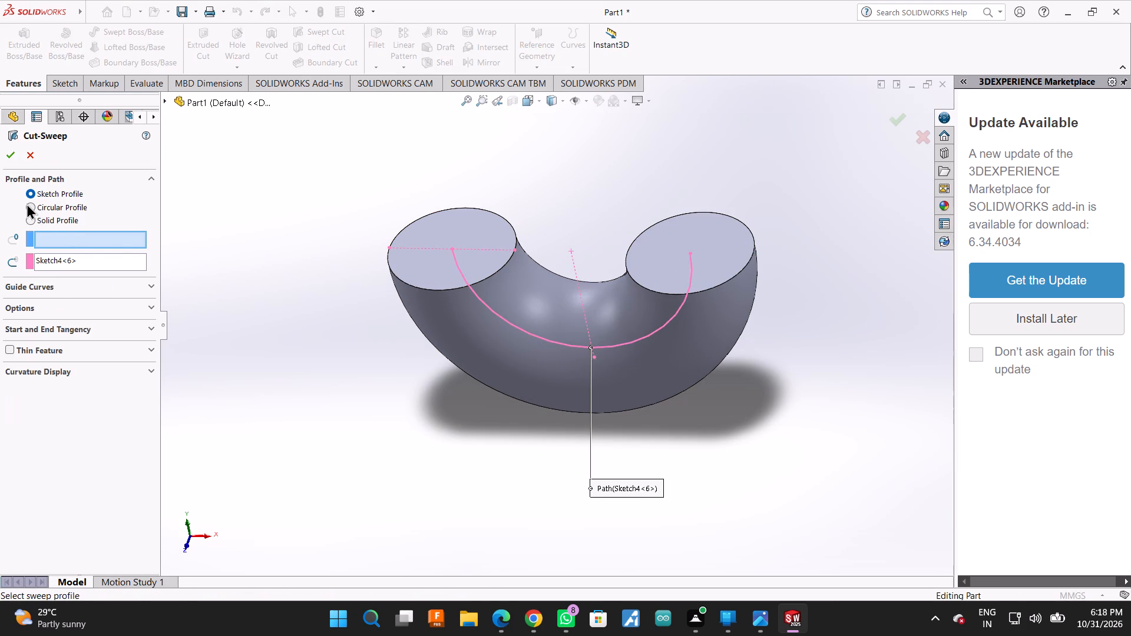
pyautogui.click(28, 205)
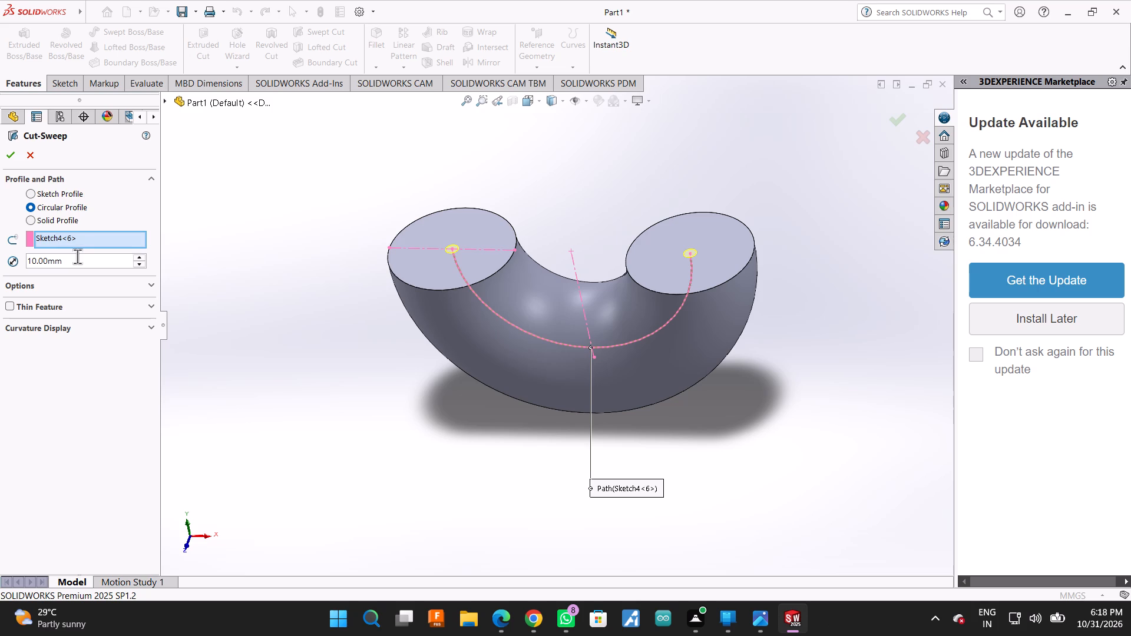
pyautogui.doubleClick(76, 257)
pyautogui.write('70')
pyautogui.press('Return')
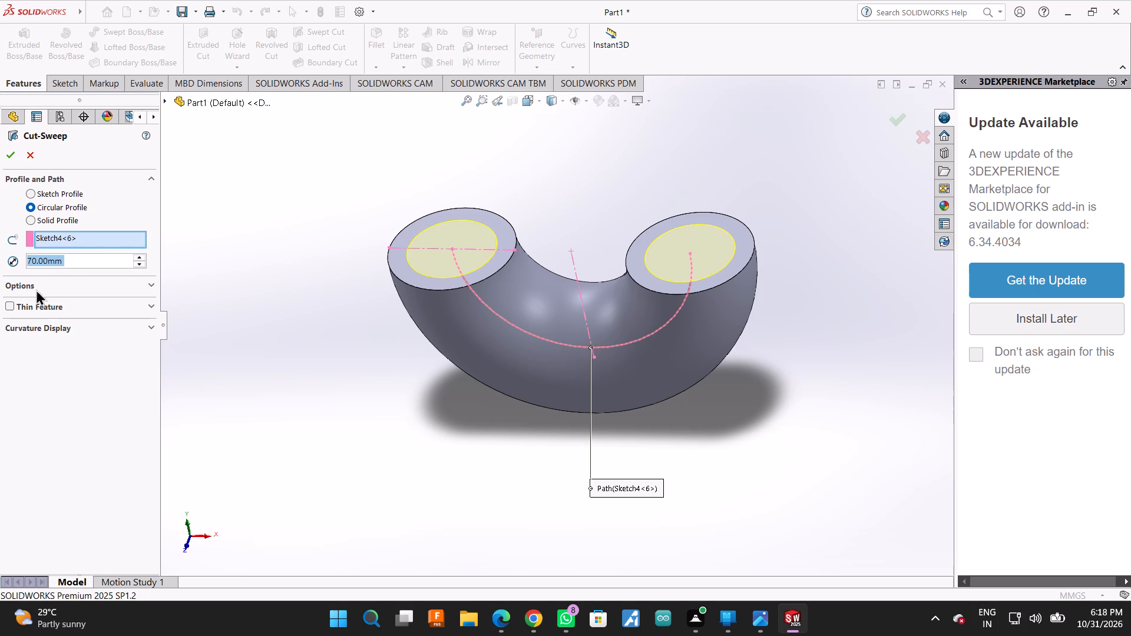
pyautogui.click(10, 158)
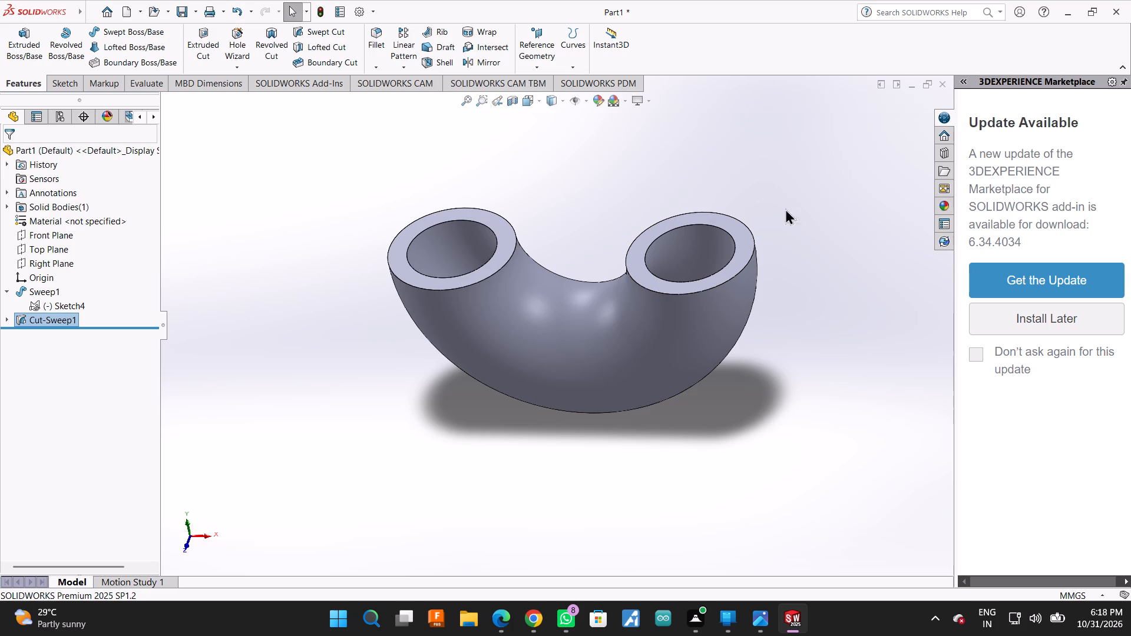
# Examine the hollowed half-ring and its two open ends from several angles, with the 3DEXPERIENCE Marketplace area collapsed.
pyautogui.scroll(2, 767, 320)
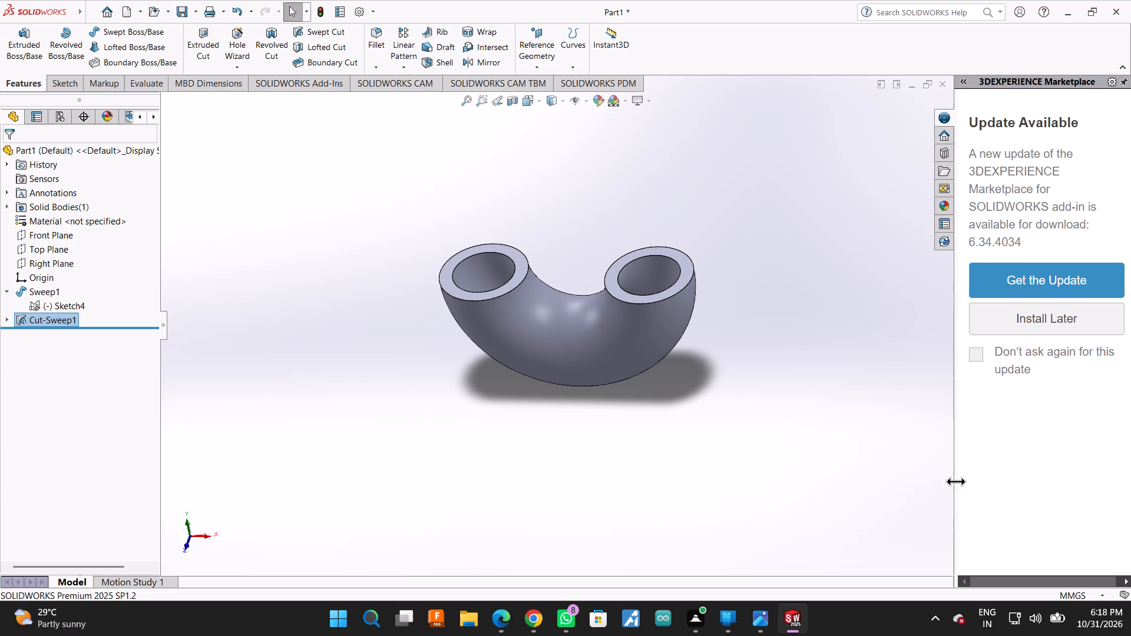
pyautogui.moveTo(955, 481); pyautogui.dragTo(1130, 469)
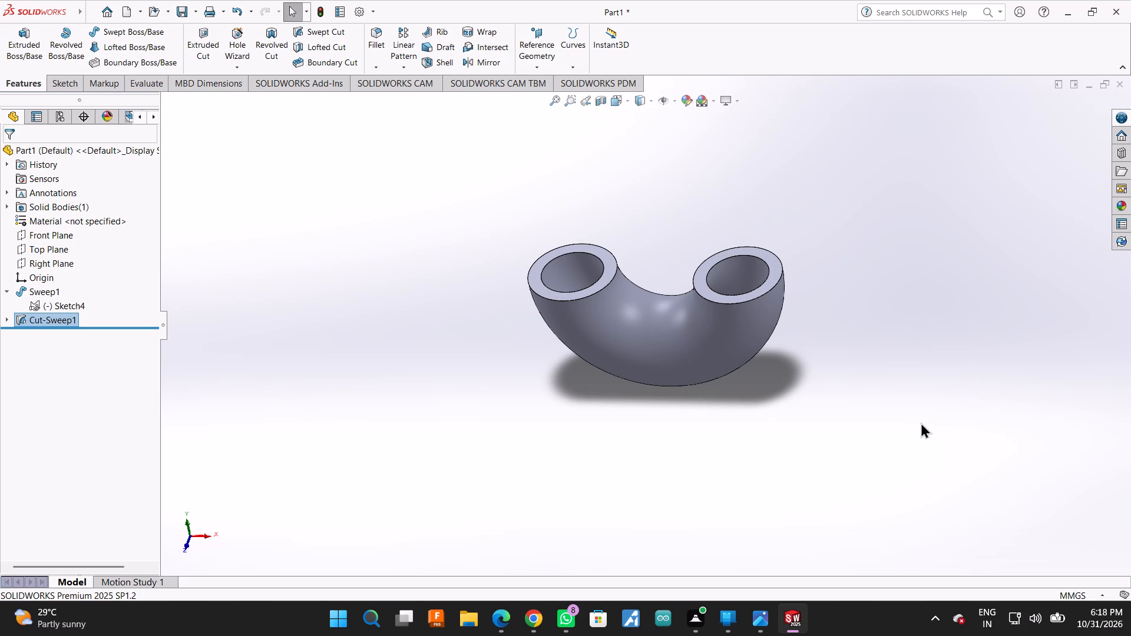
pyautogui.rightClick(889, 220)
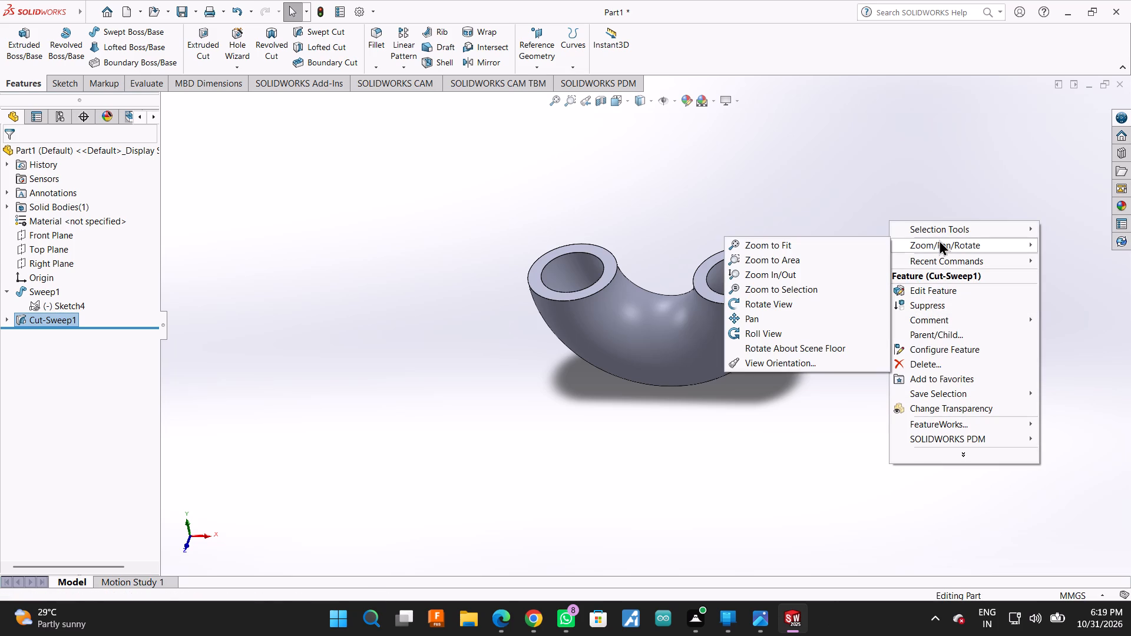
pyautogui.click(781, 303)
pyautogui.moveTo(726, 403); pyautogui.dragTo(788, 263)
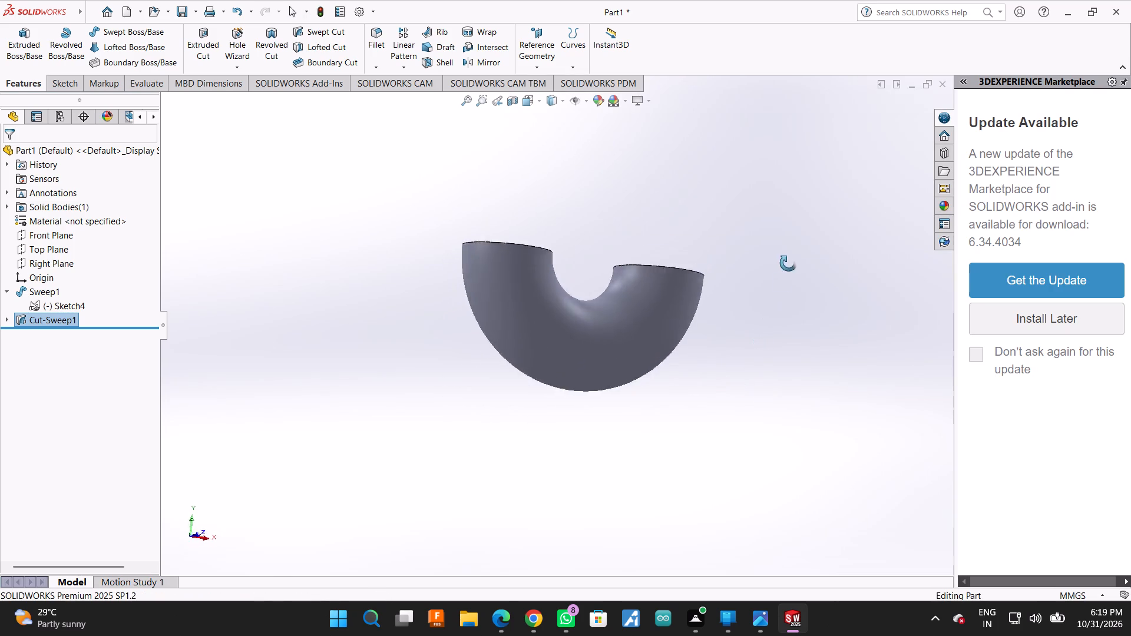
pyautogui.moveTo(788, 263); pyautogui.dragTo(675, 226)
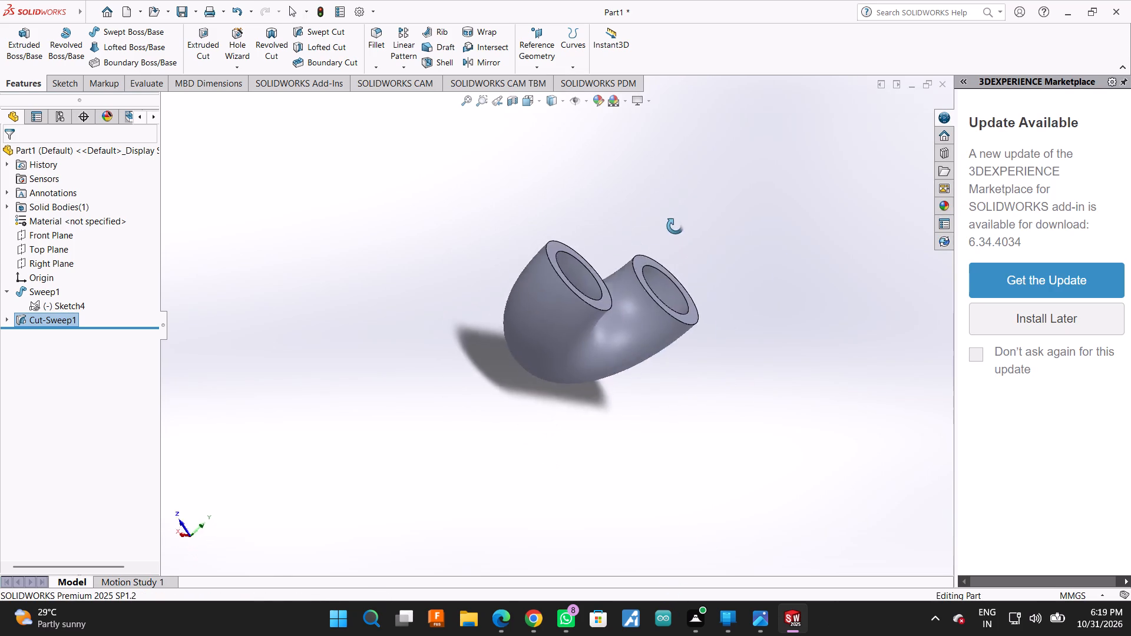
pyautogui.moveTo(675, 226); pyautogui.dragTo(595, 139)
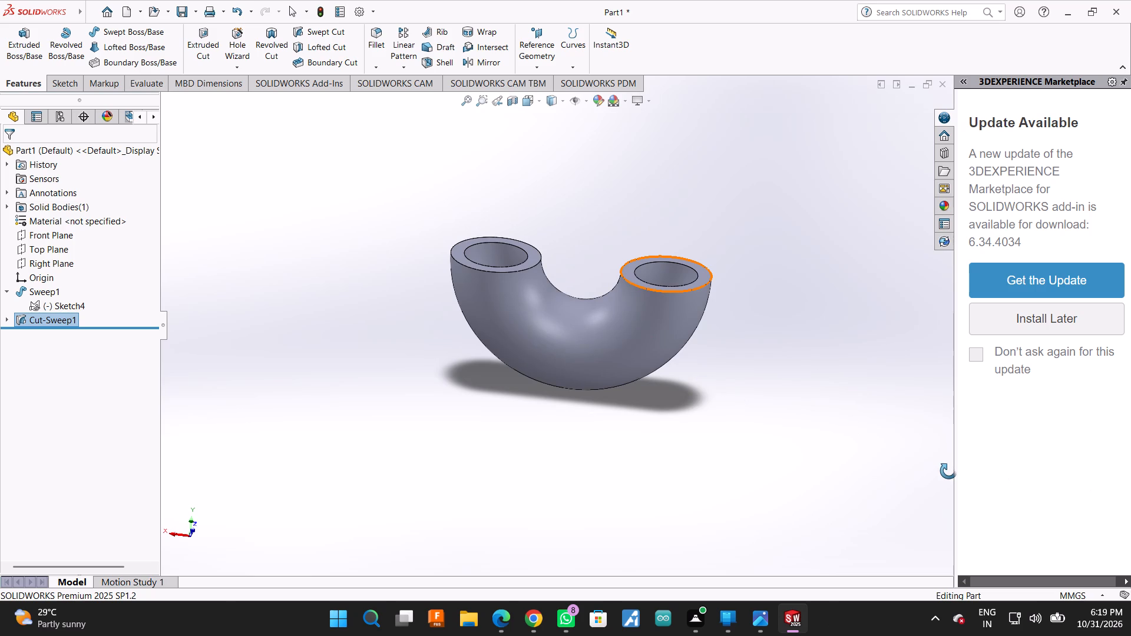
pyautogui.moveTo(955, 473); pyautogui.dragTo(1130, 456)
pyautogui.moveTo(838, 223); pyautogui.dragTo(824, 241)
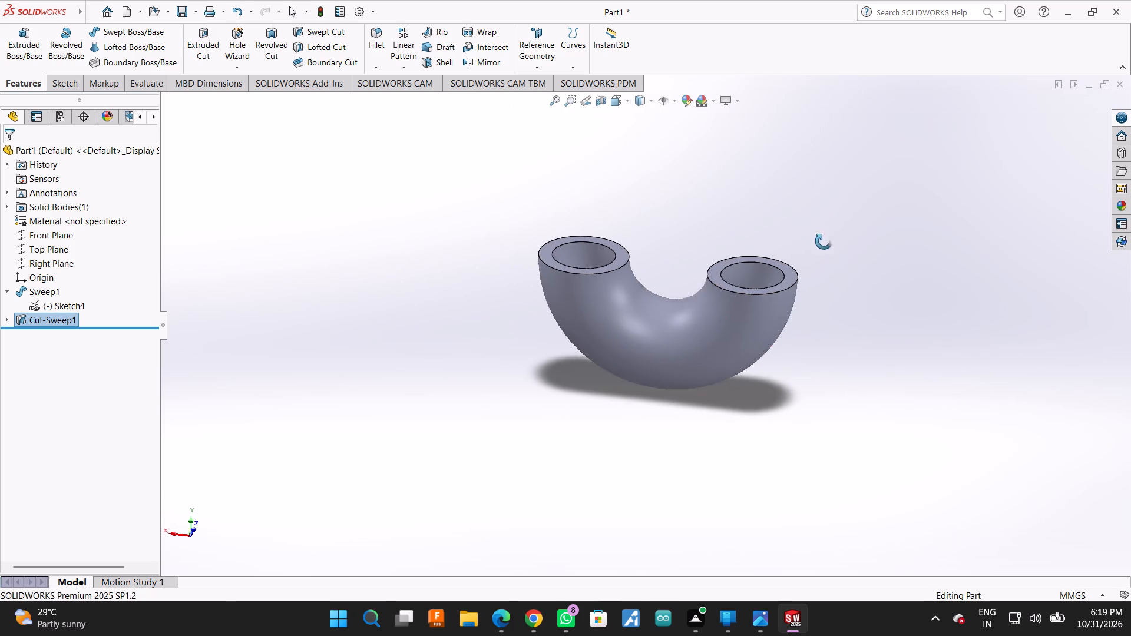
pyautogui.moveTo(824, 241); pyautogui.dragTo(798, 395)
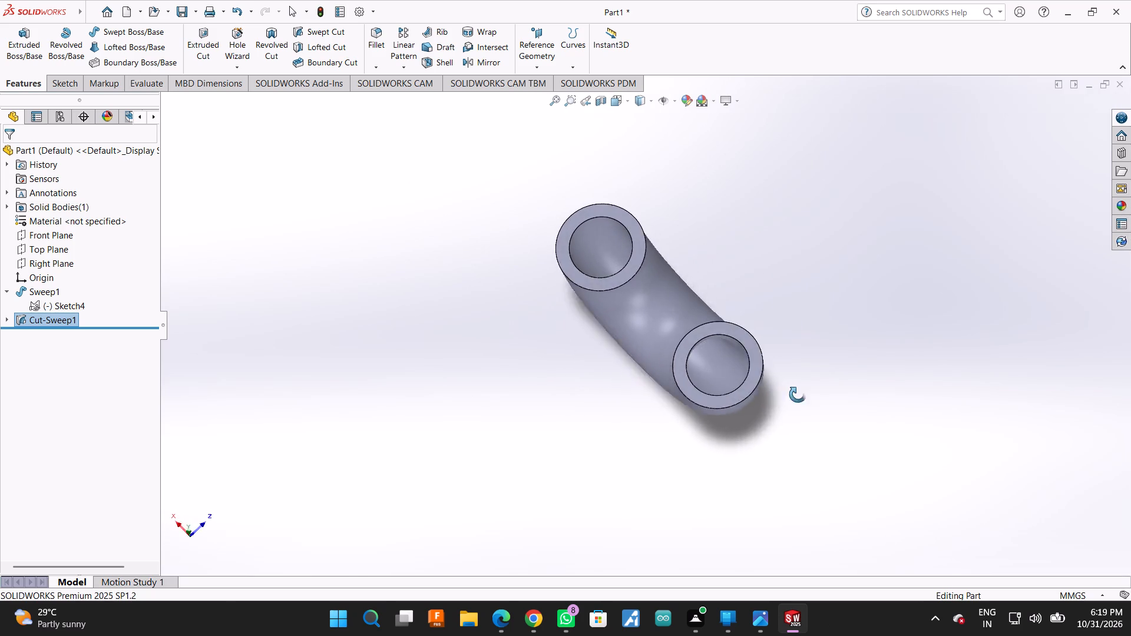
pyautogui.moveTo(798, 395); pyautogui.dragTo(832, 291)
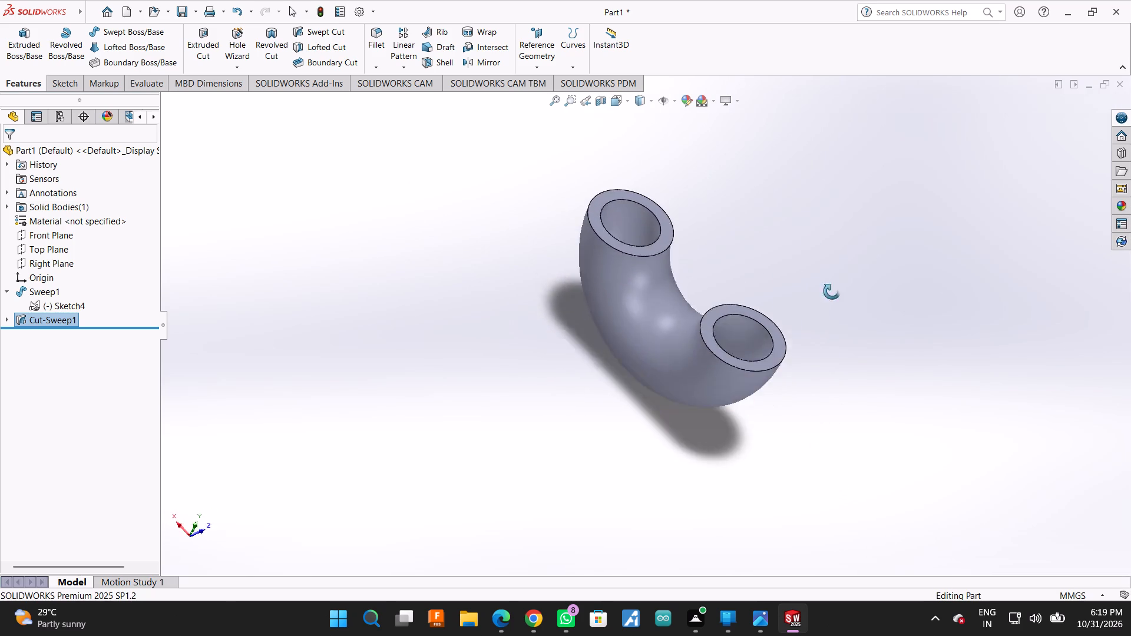
pyautogui.moveTo(832, 291); pyautogui.dragTo(661, 97)
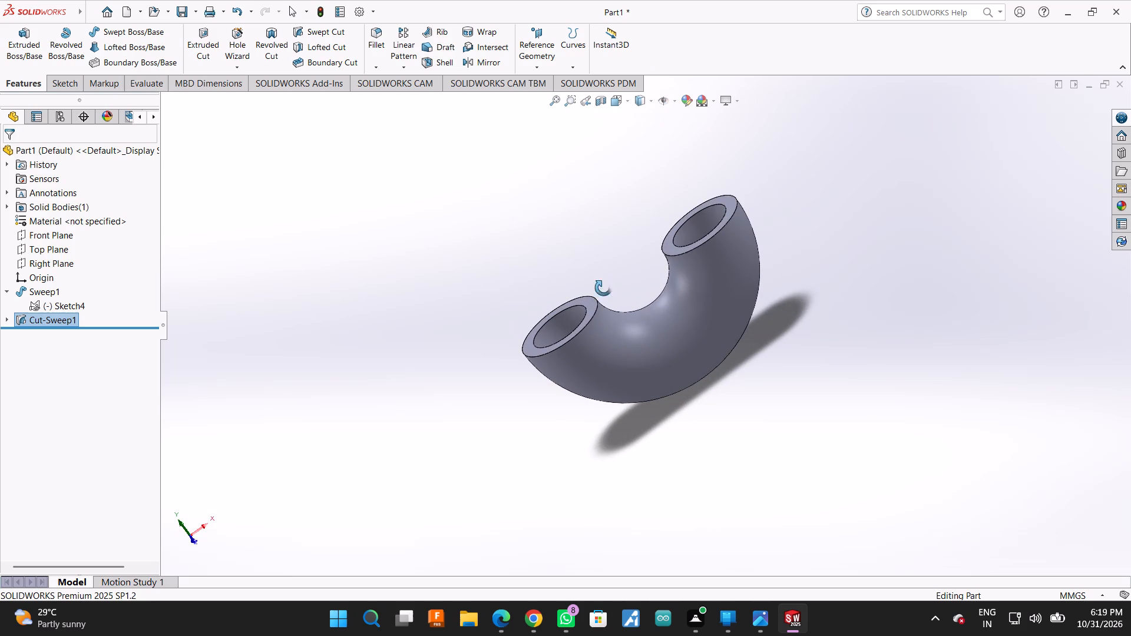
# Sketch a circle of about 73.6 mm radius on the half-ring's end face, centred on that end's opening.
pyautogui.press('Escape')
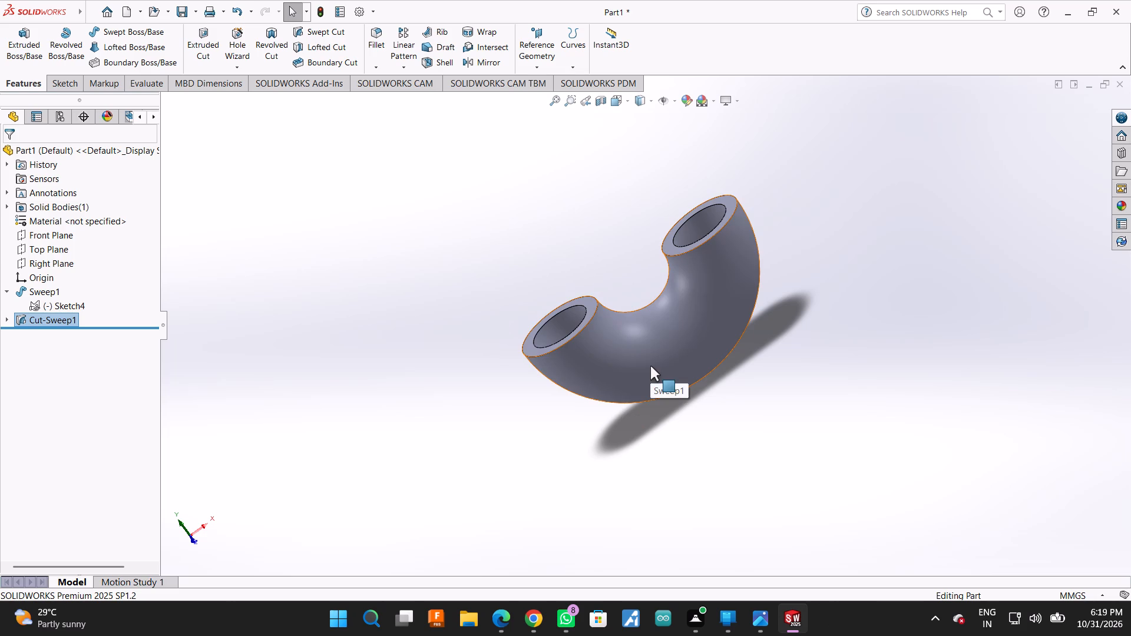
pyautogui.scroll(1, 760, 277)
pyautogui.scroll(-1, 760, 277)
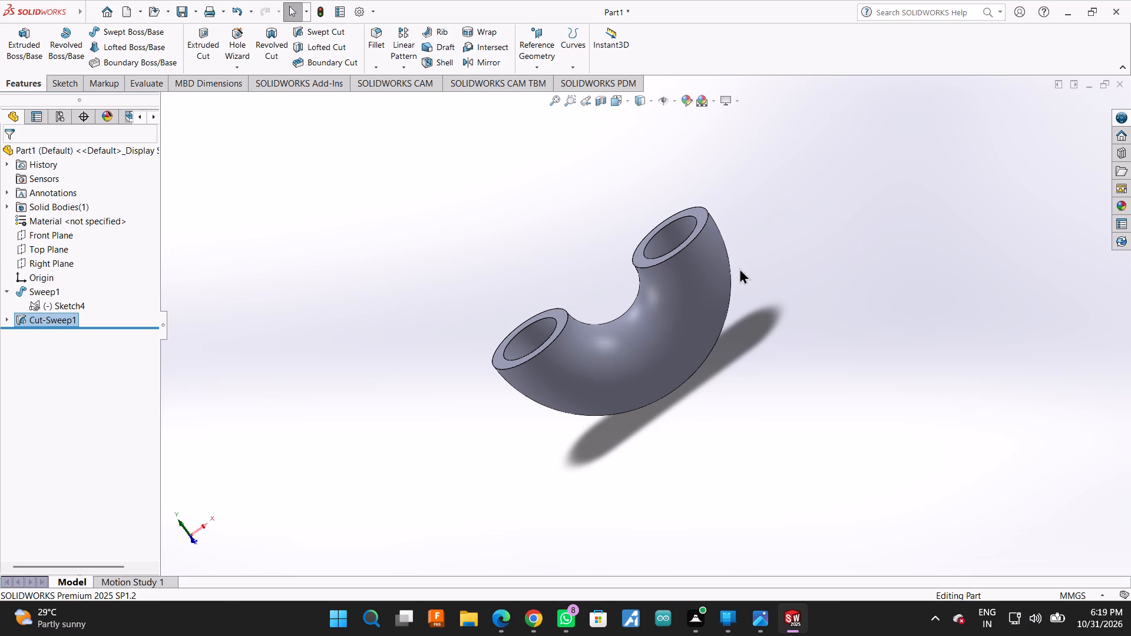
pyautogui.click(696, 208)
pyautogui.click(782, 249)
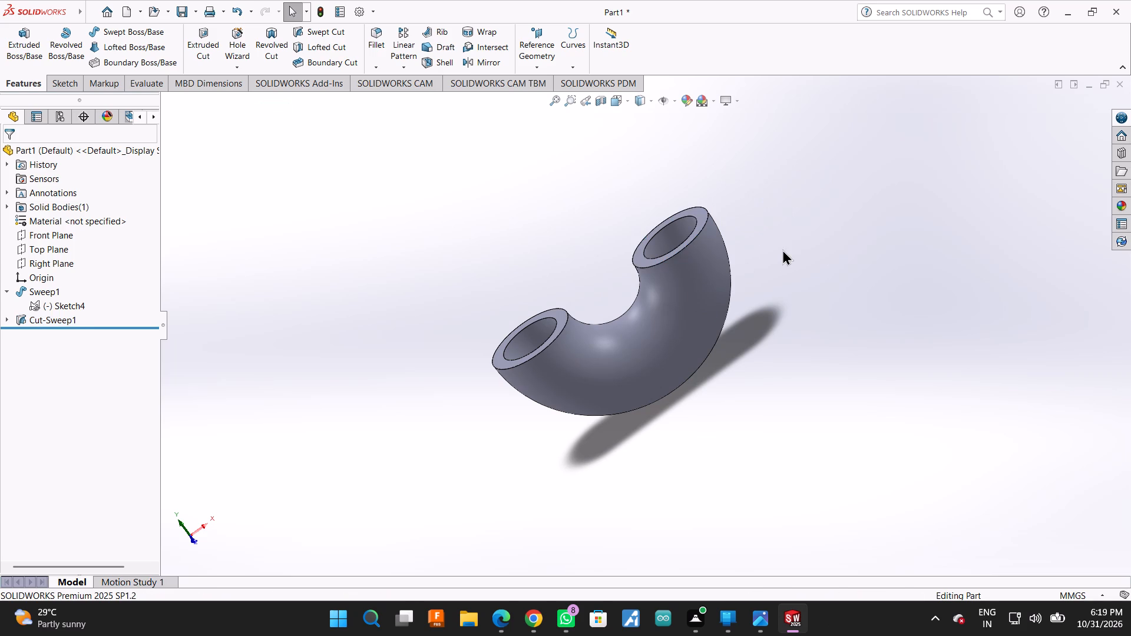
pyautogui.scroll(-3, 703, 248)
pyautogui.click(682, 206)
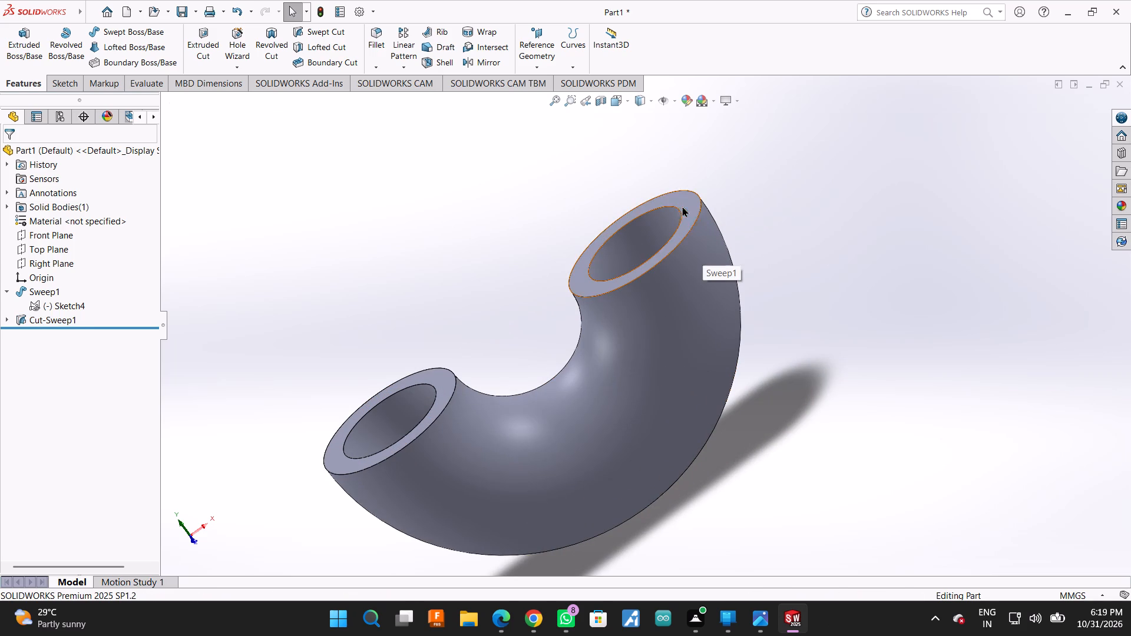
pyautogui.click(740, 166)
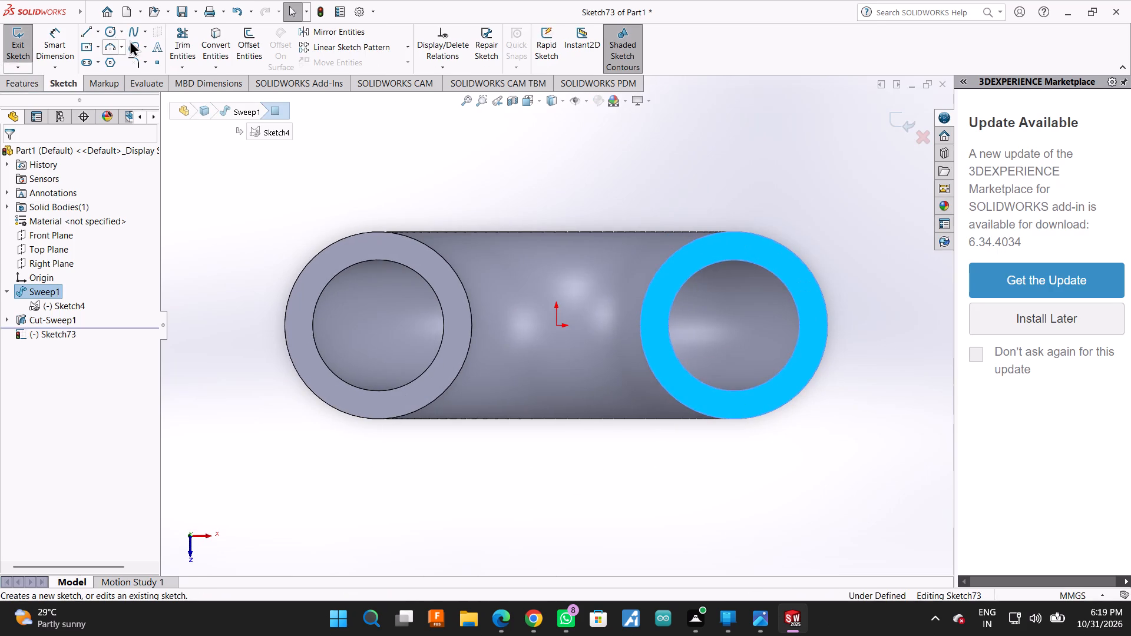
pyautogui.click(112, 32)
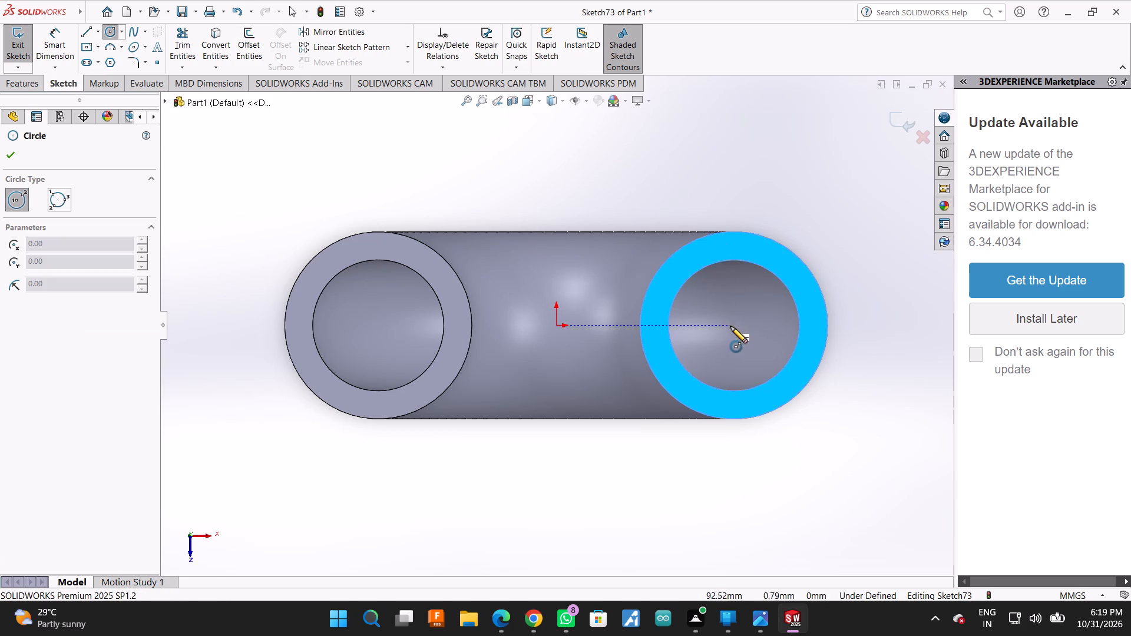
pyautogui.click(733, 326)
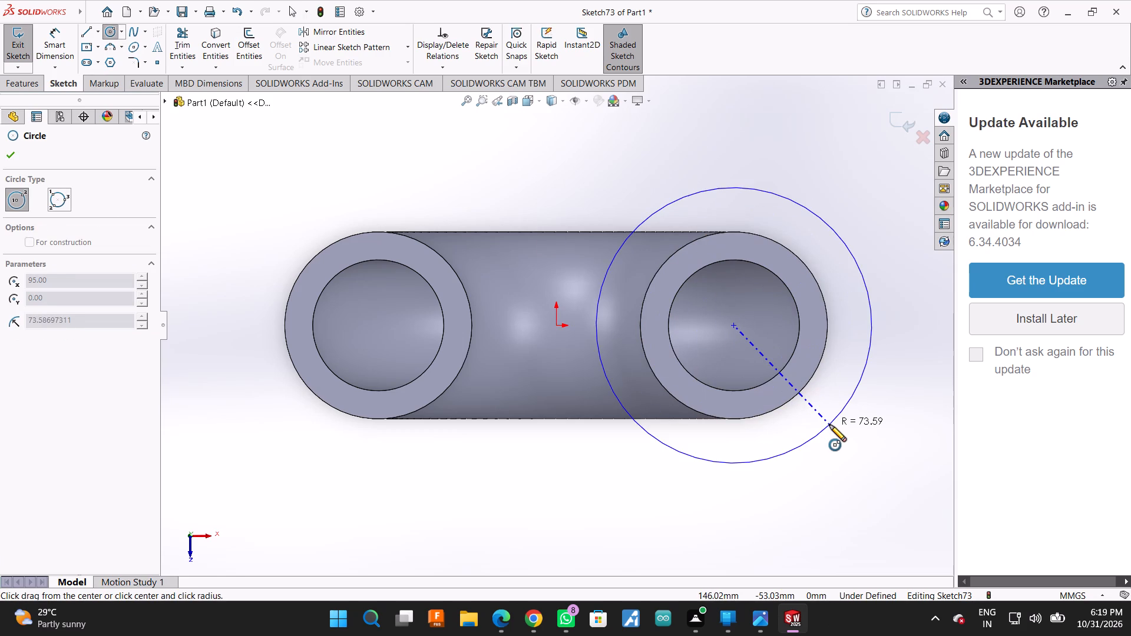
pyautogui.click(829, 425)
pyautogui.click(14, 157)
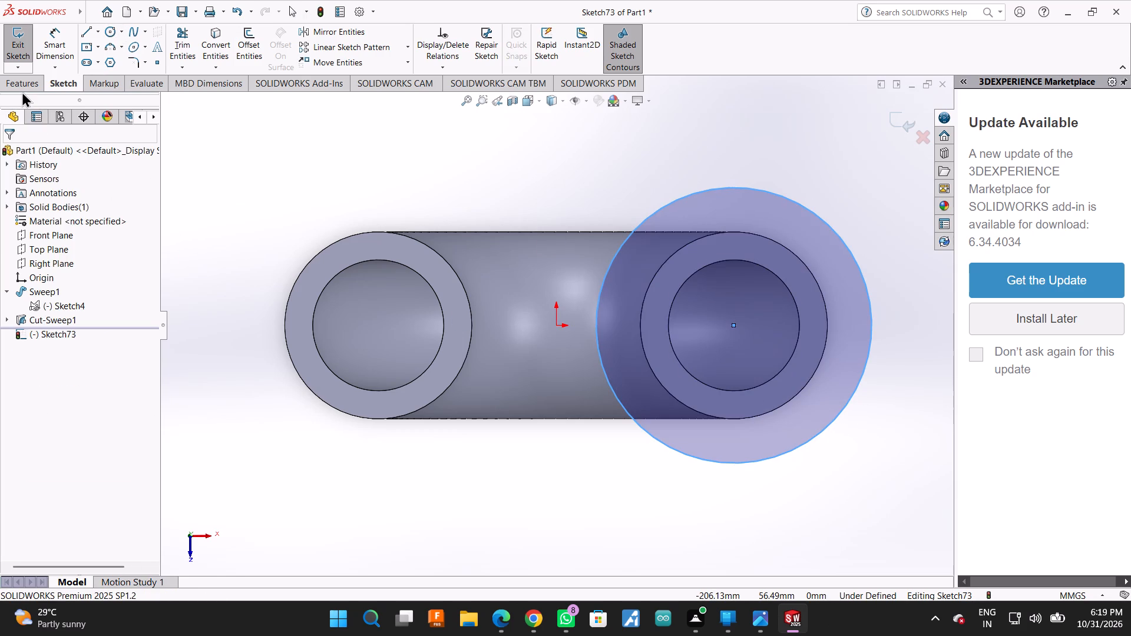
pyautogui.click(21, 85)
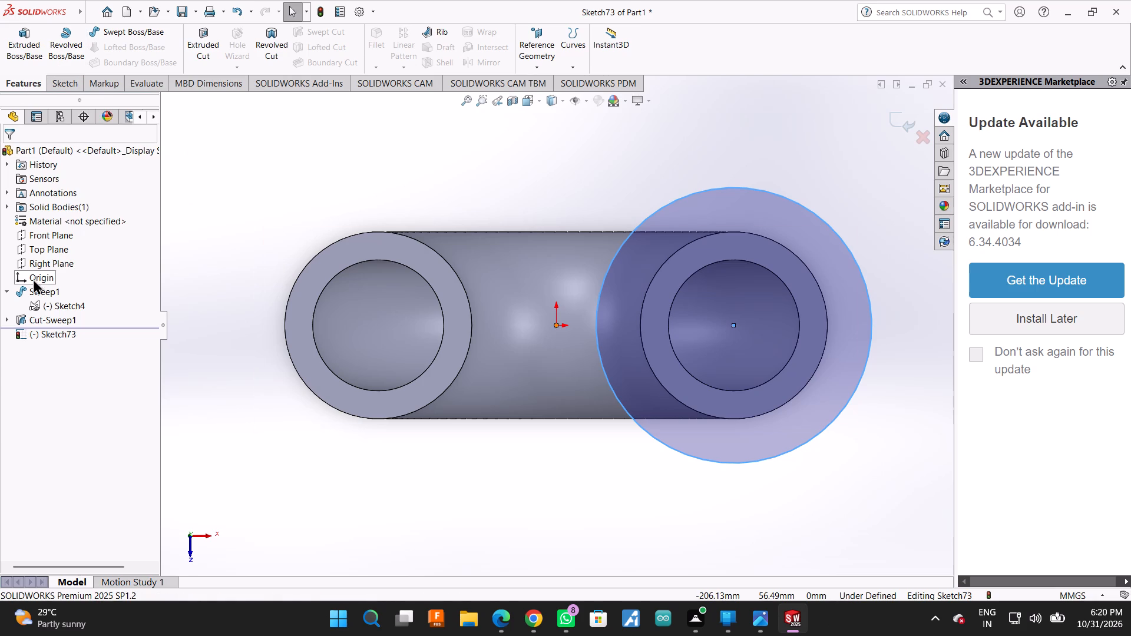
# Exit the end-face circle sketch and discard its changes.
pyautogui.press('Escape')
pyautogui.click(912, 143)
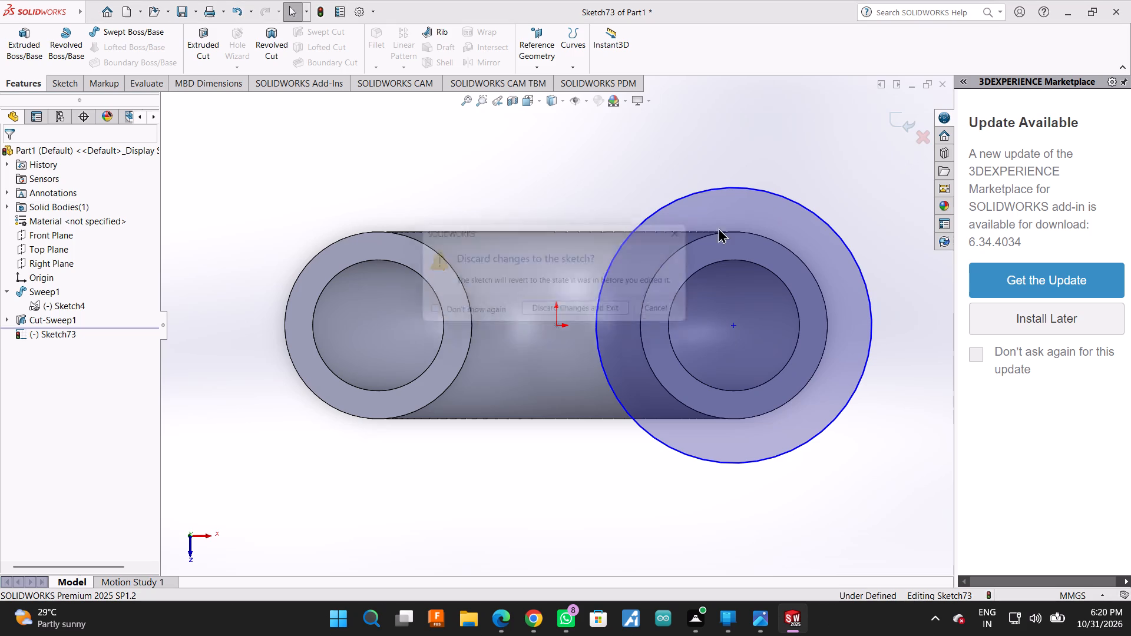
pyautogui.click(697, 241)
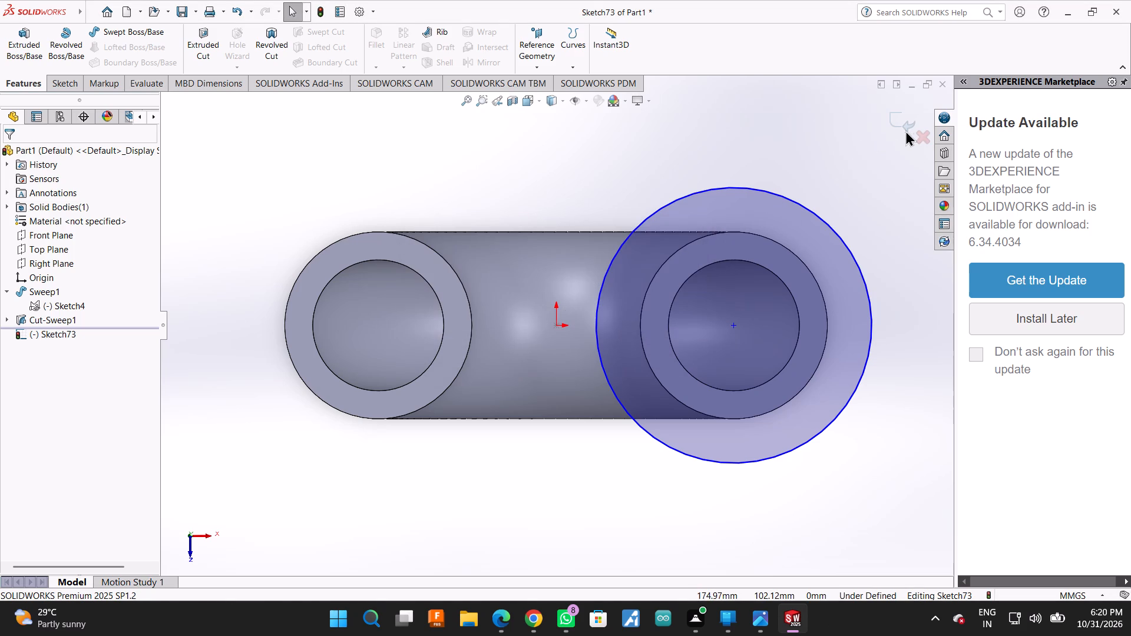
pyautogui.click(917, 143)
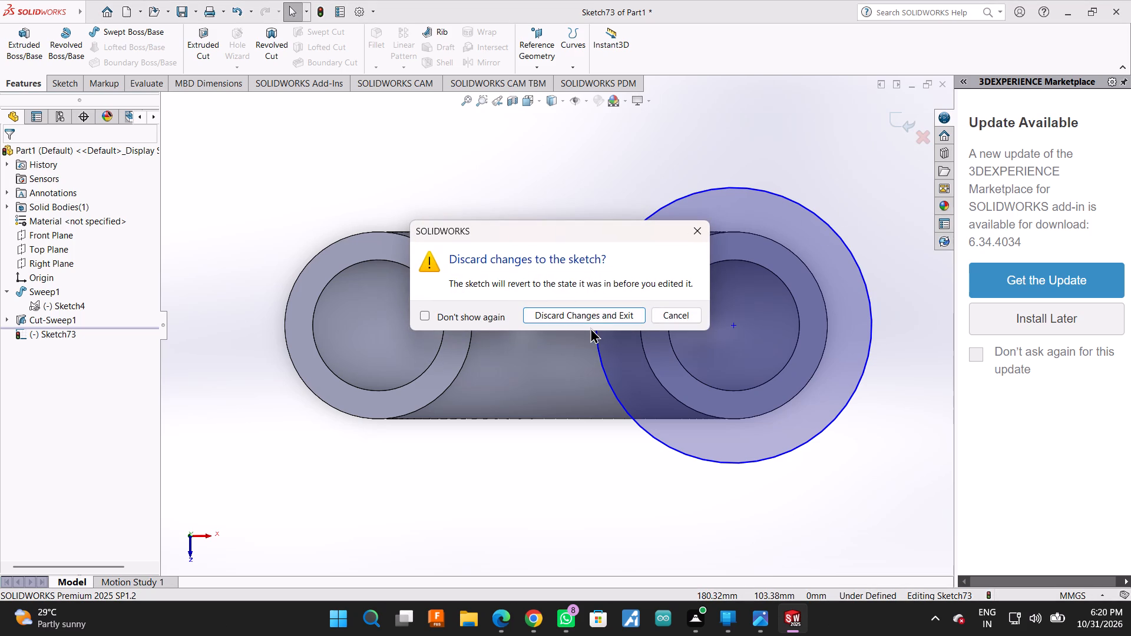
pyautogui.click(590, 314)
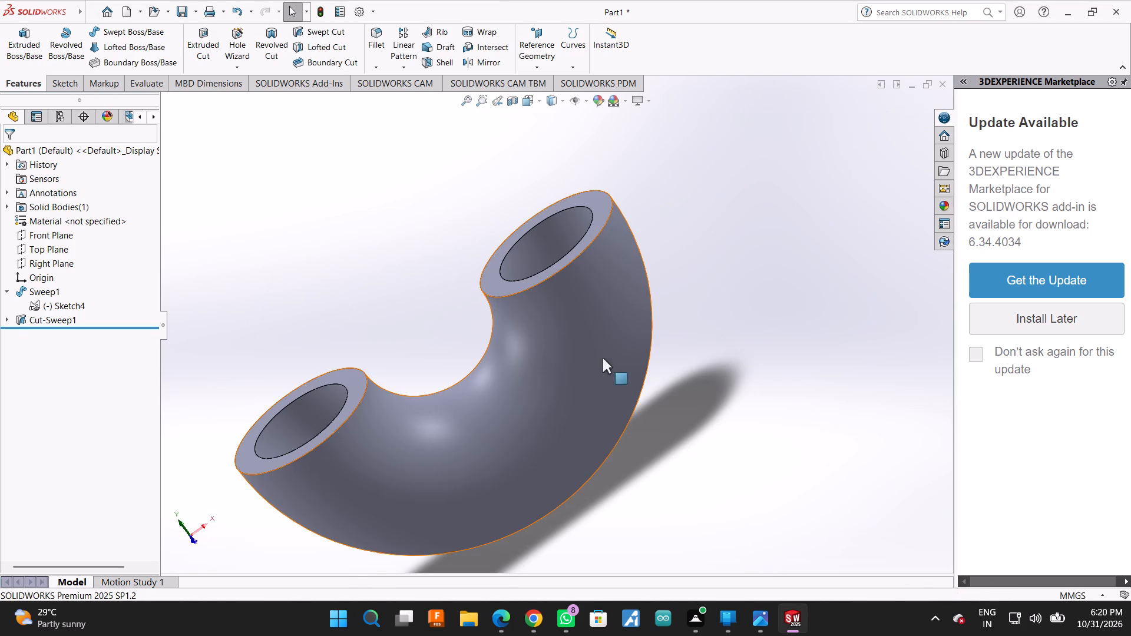
# Open Sketch4, the arc path sketch of Sweep1, for editing.
pyautogui.click(3, 289)
pyautogui.click(6, 290)
pyautogui.click(6, 291)
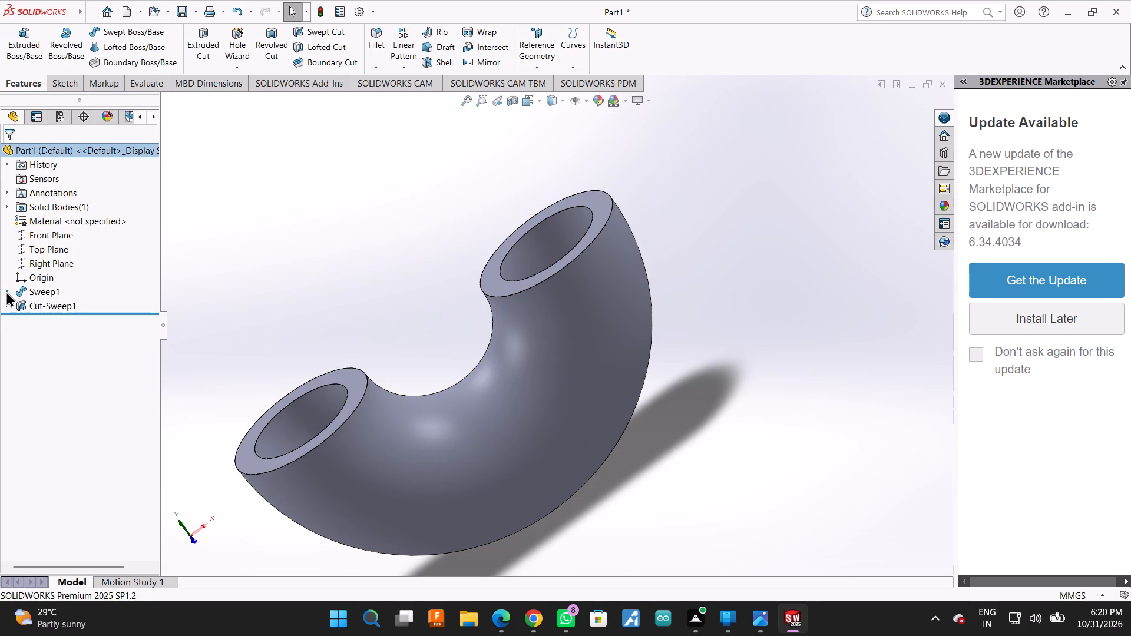
pyautogui.click(36, 305)
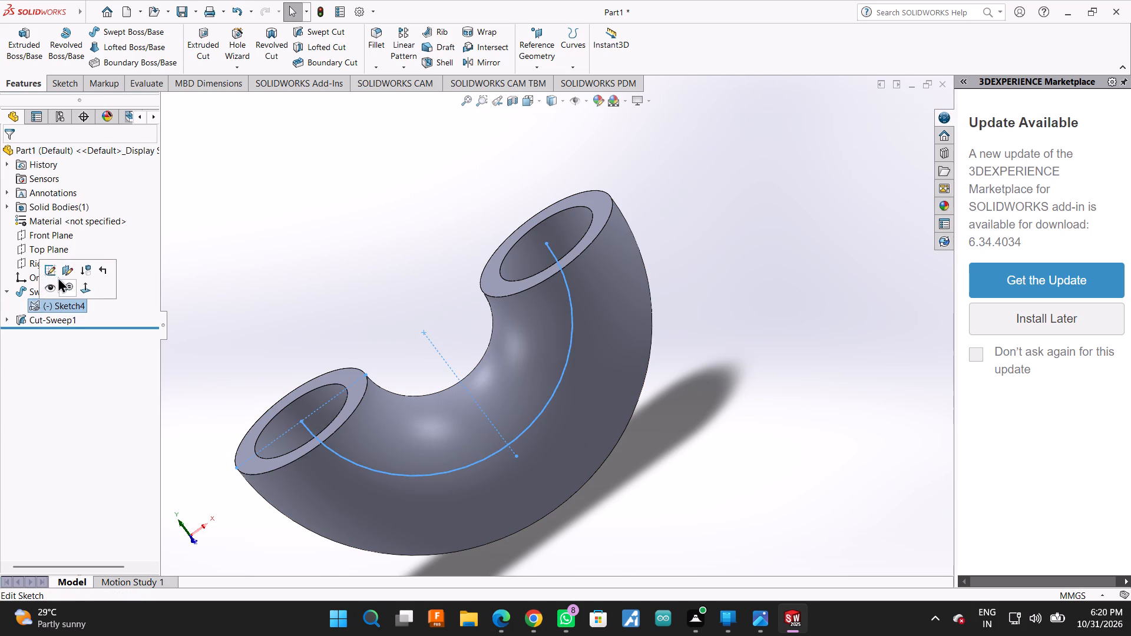
pyautogui.click(54, 269)
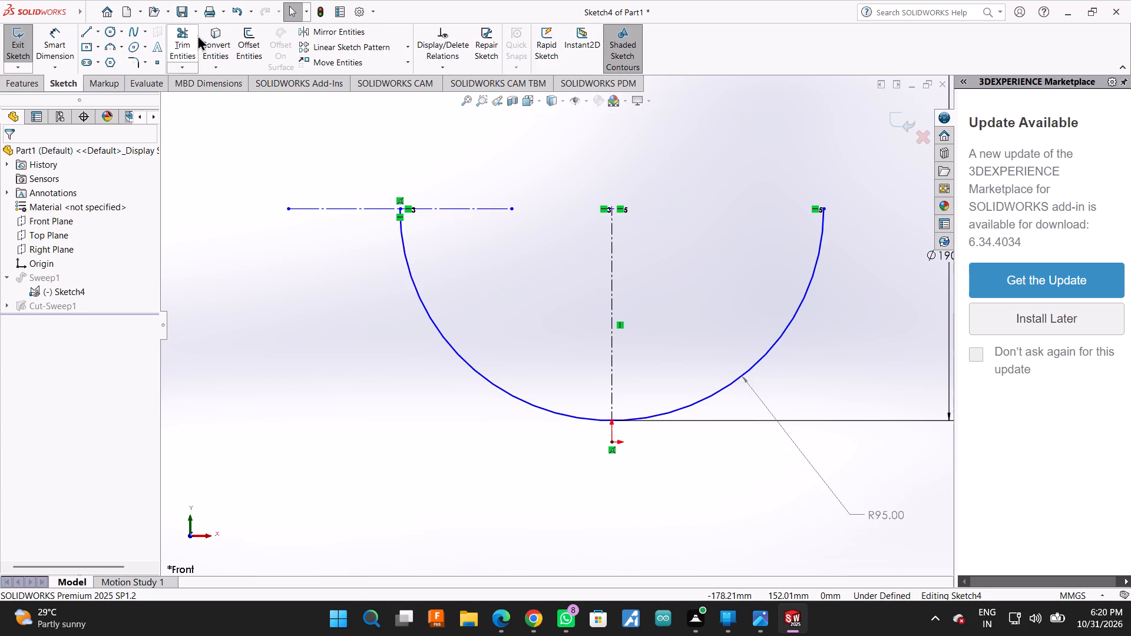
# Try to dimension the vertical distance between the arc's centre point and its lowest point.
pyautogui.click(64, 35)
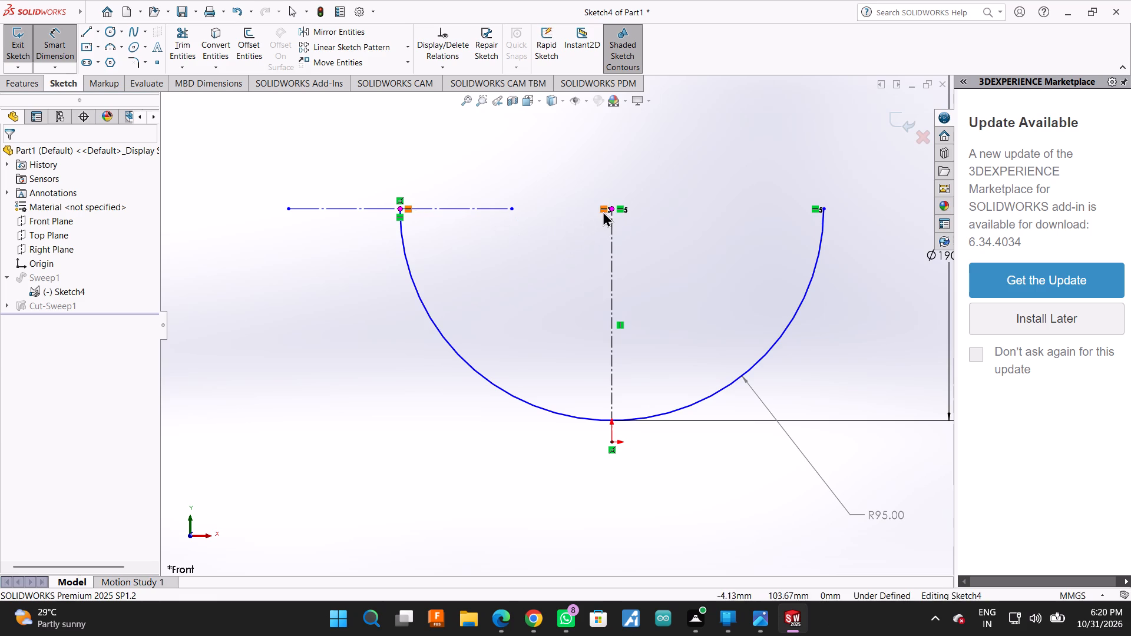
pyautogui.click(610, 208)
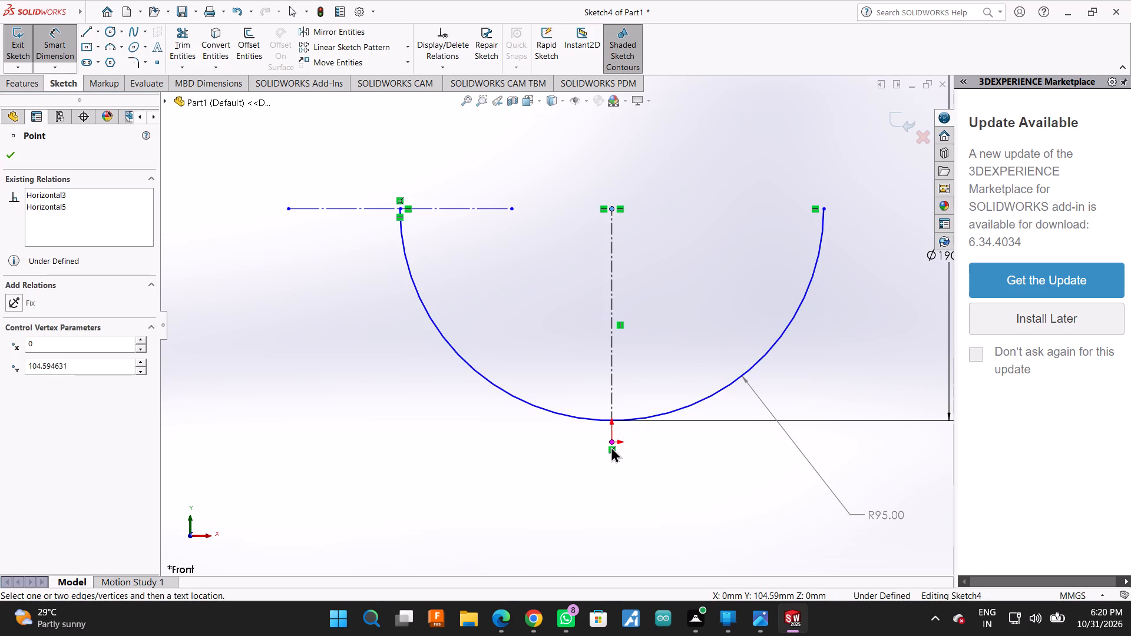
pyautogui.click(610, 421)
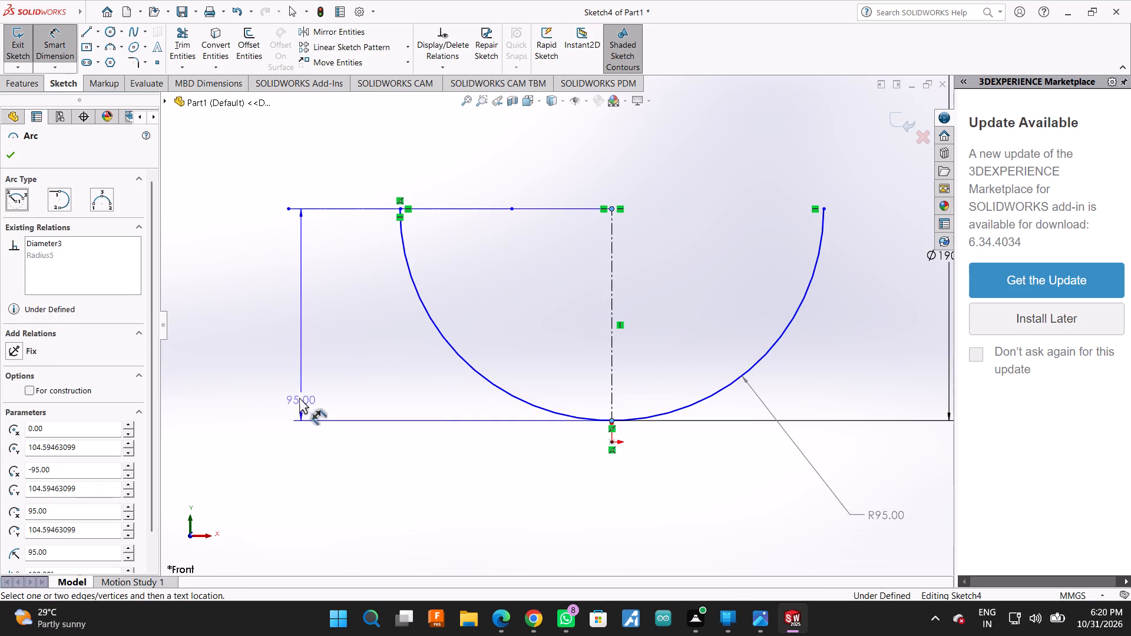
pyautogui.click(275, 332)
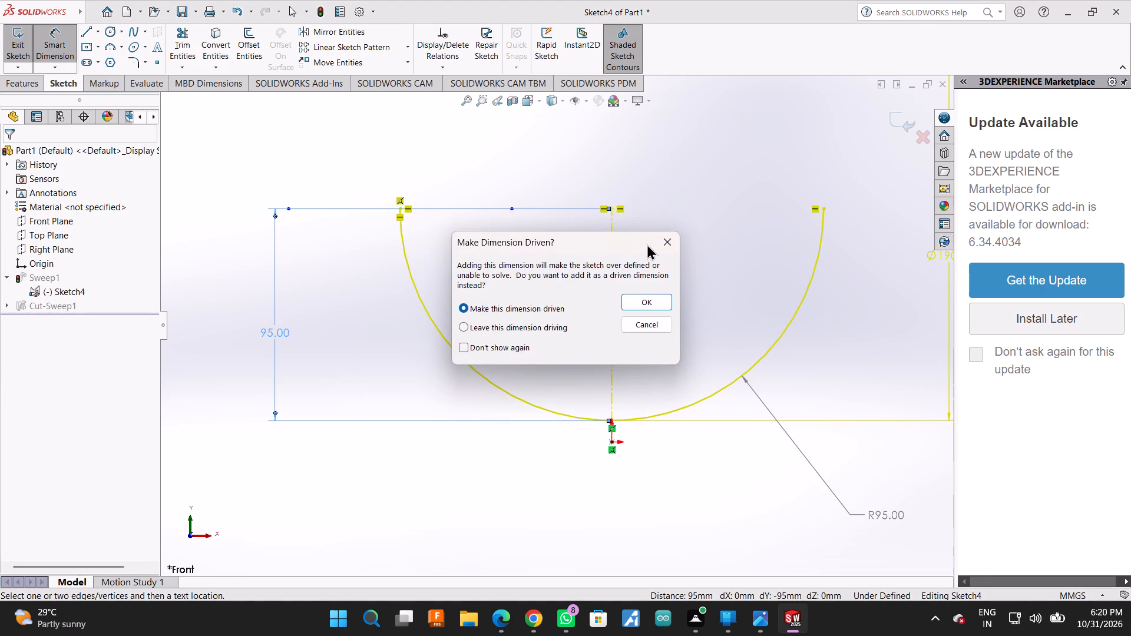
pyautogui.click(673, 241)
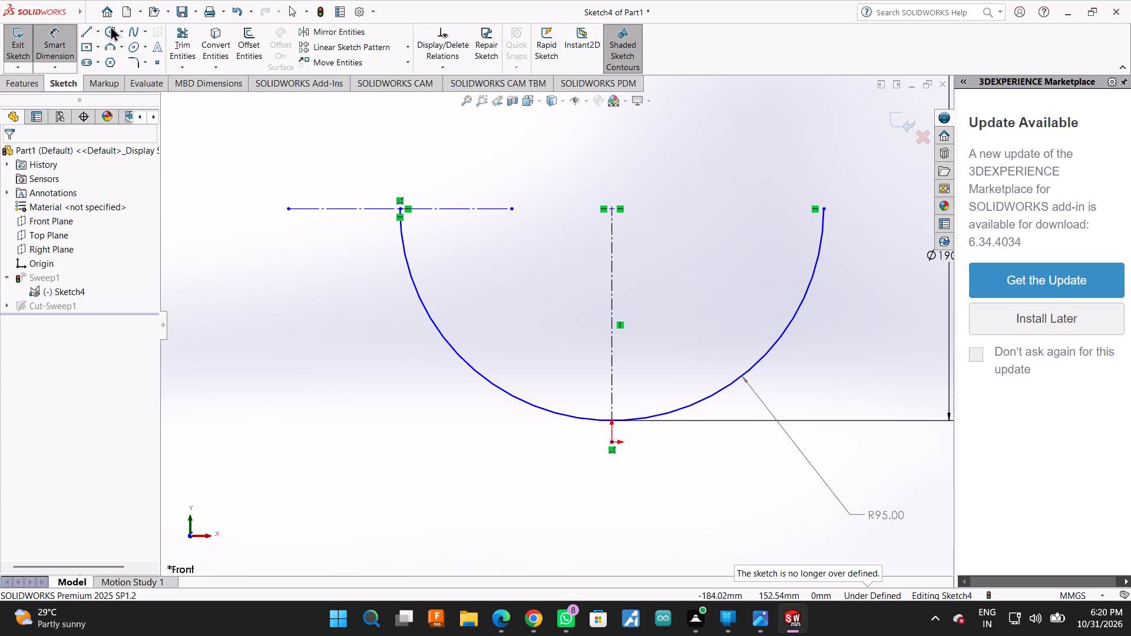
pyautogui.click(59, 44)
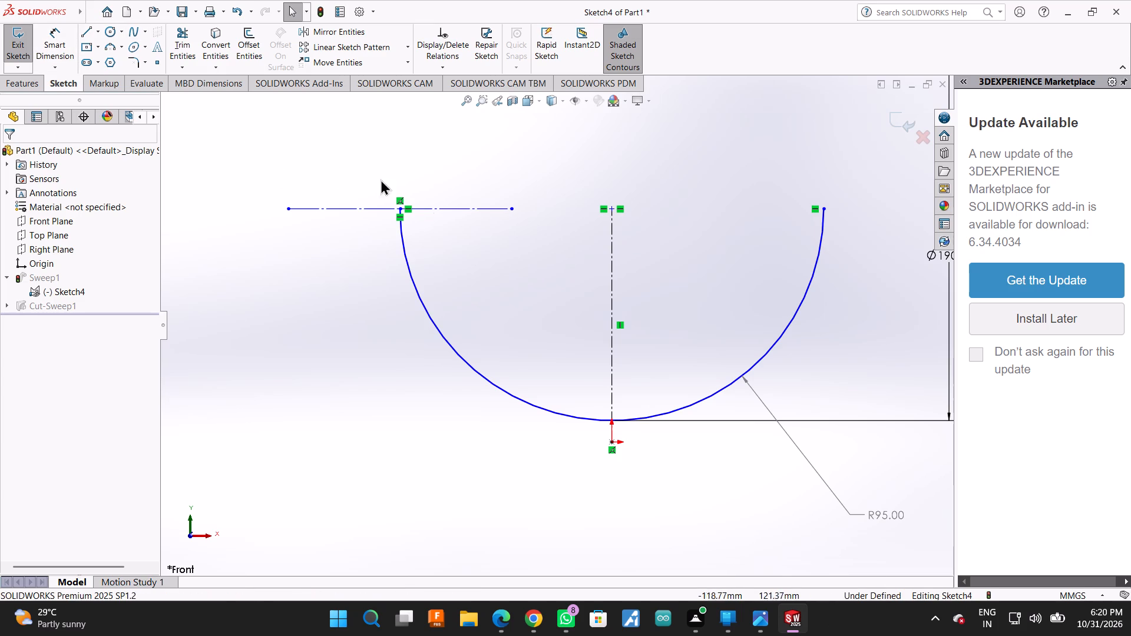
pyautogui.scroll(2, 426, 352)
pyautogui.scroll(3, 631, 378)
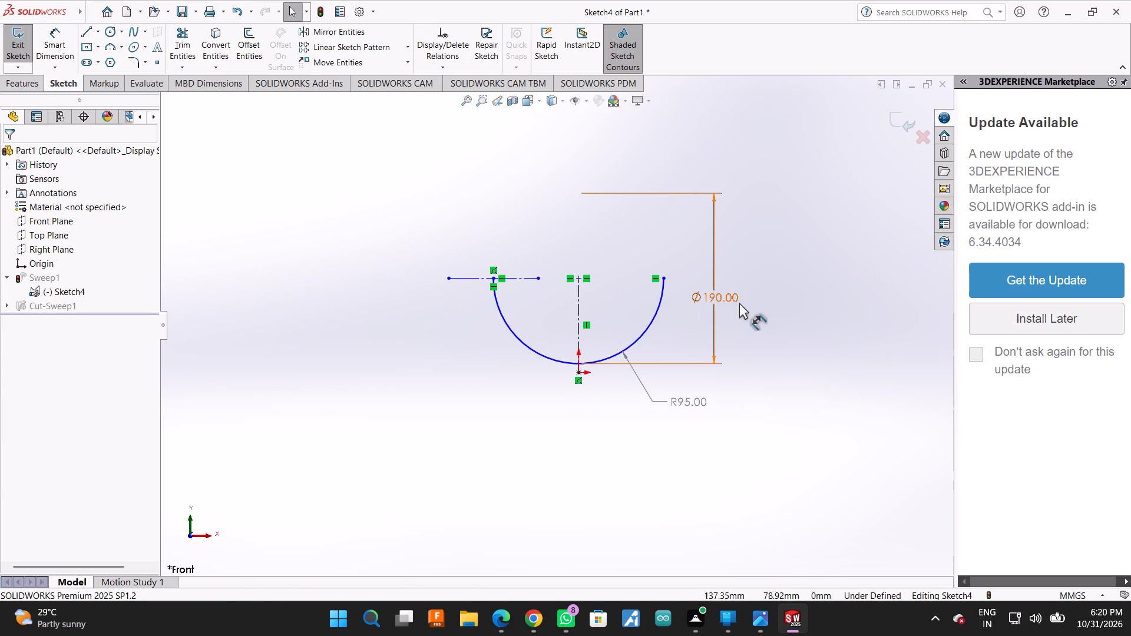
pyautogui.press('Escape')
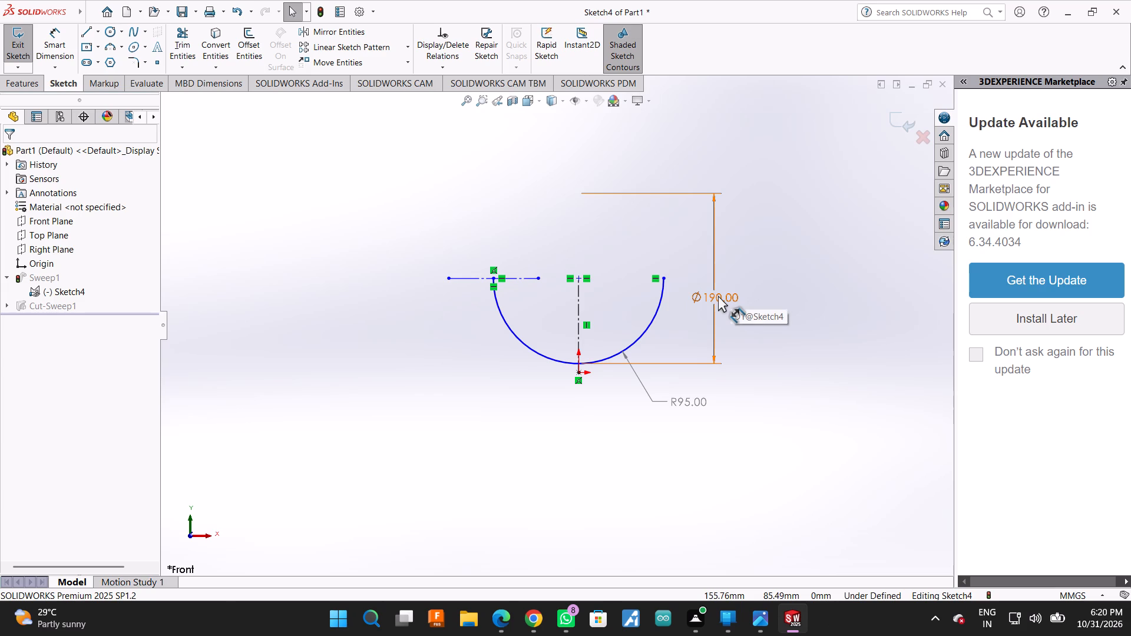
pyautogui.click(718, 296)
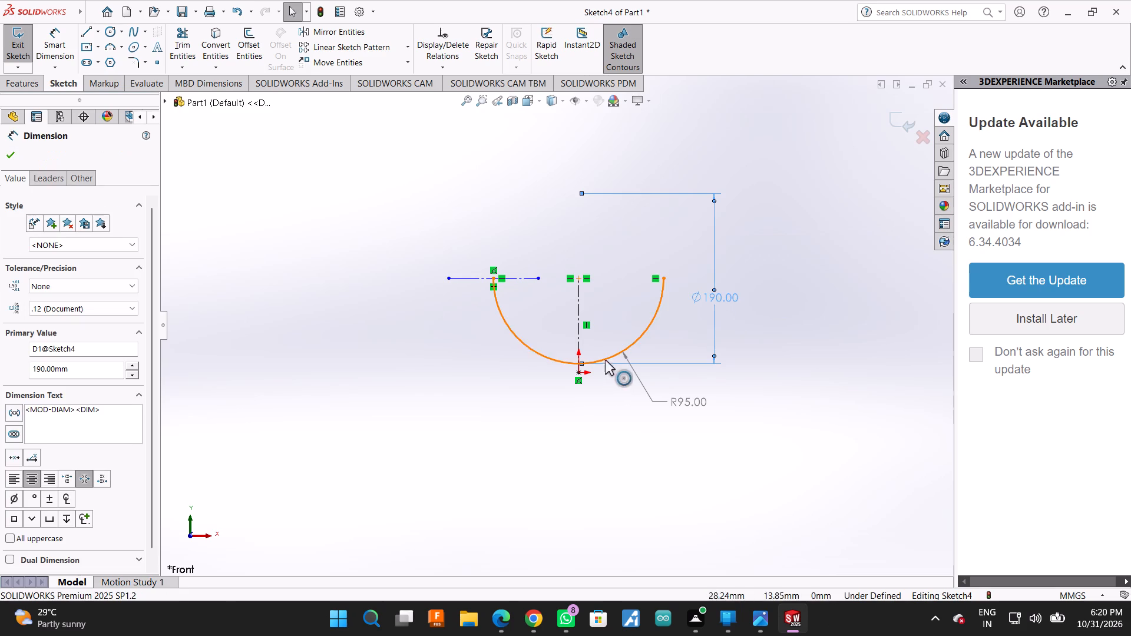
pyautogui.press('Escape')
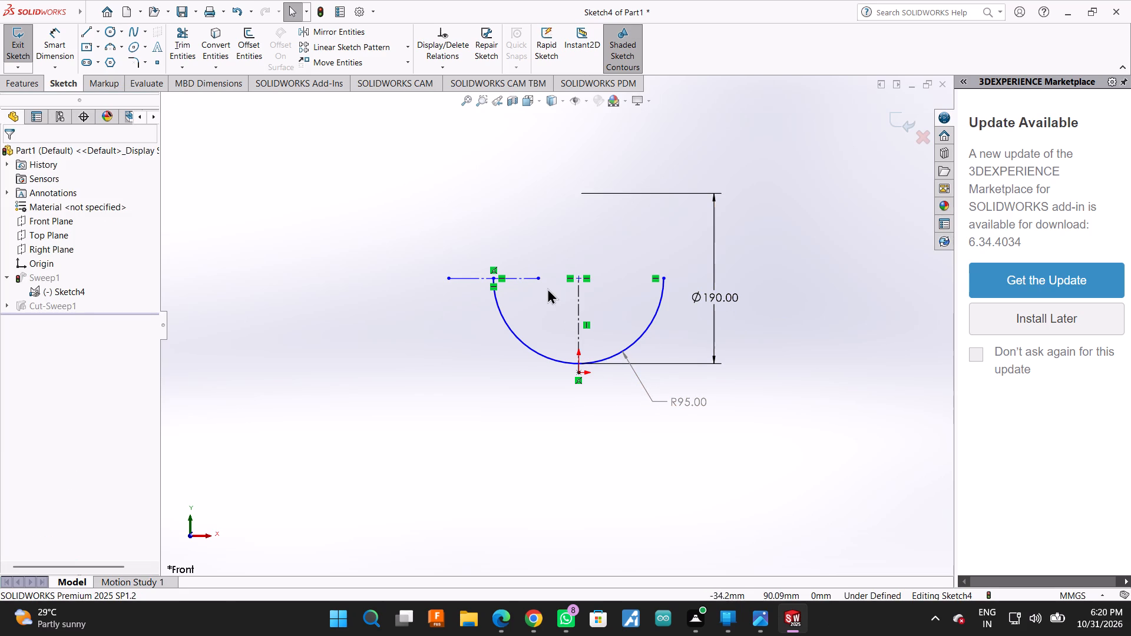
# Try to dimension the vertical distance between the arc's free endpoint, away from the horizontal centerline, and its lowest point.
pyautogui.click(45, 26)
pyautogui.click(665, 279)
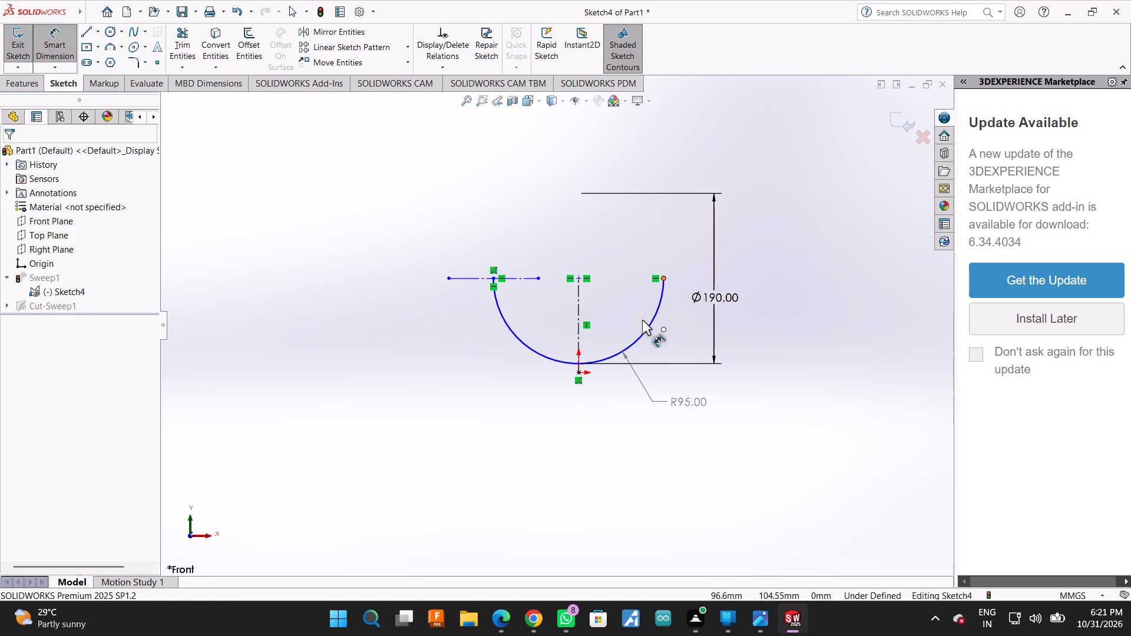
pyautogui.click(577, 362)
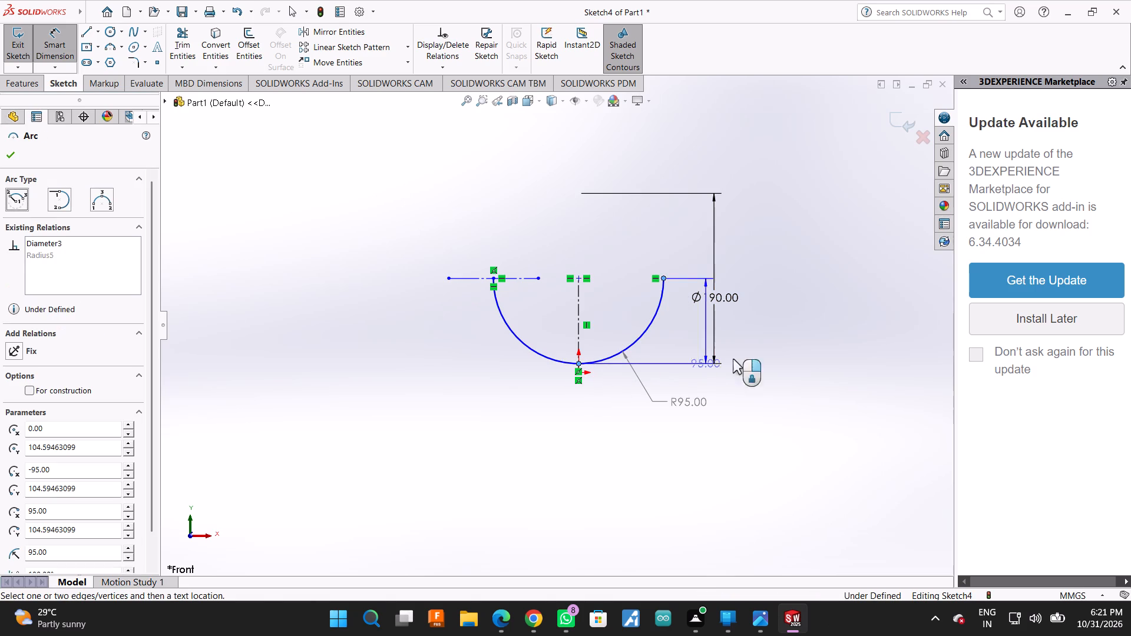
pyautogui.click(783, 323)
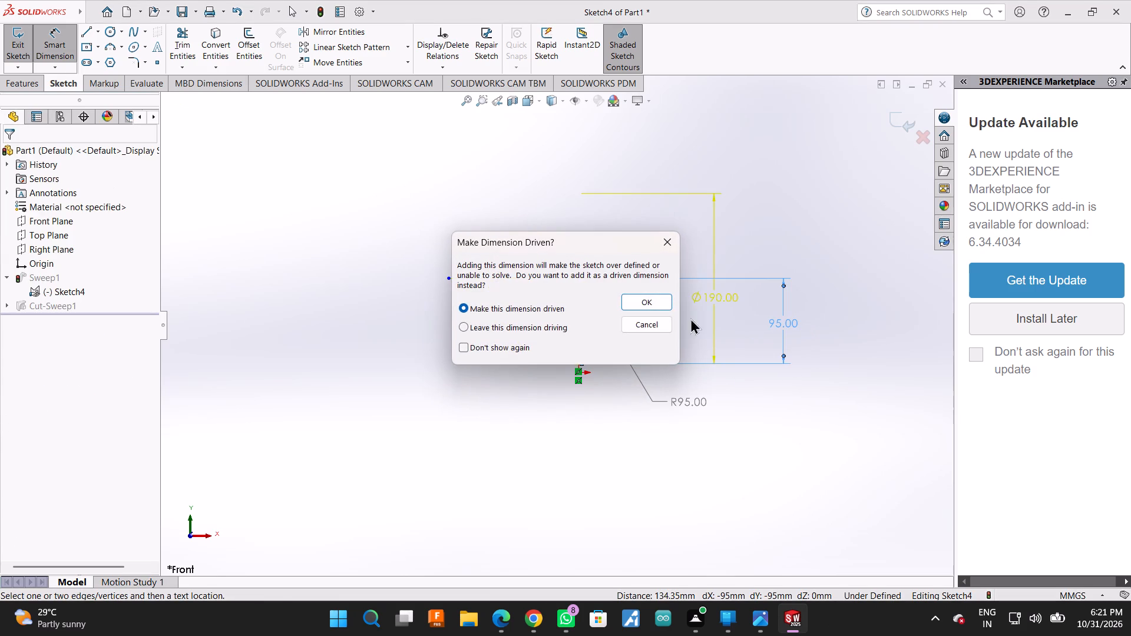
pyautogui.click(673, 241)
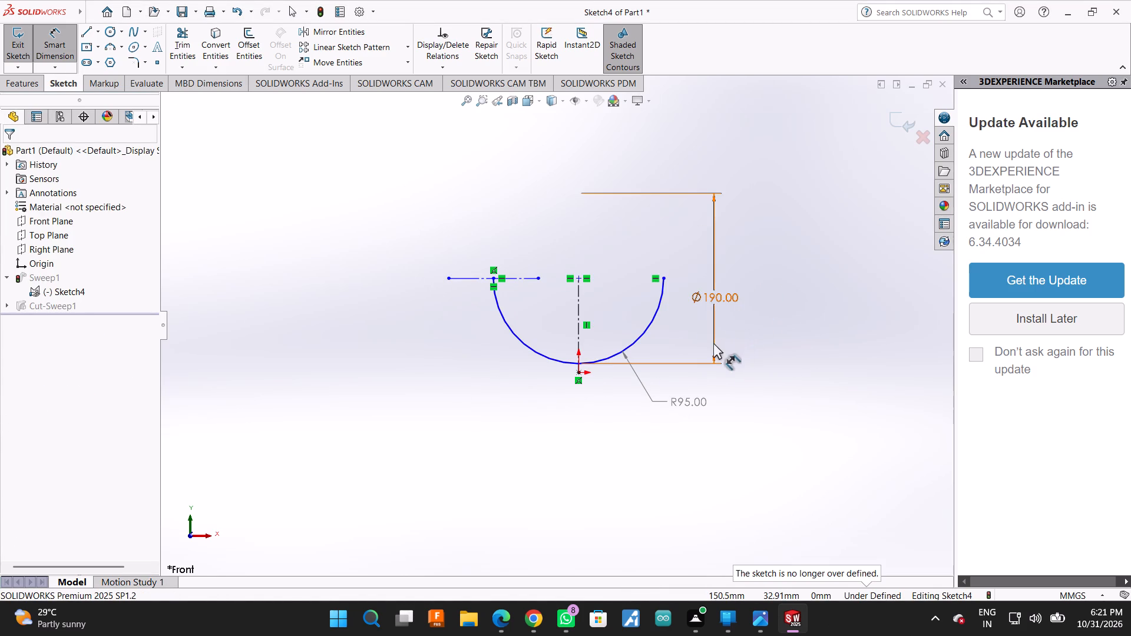
# Delete the 190 mm diameter dimension from the arc in Sketch4.
pyautogui.click(713, 343)
pyautogui.rightClick(713, 343)
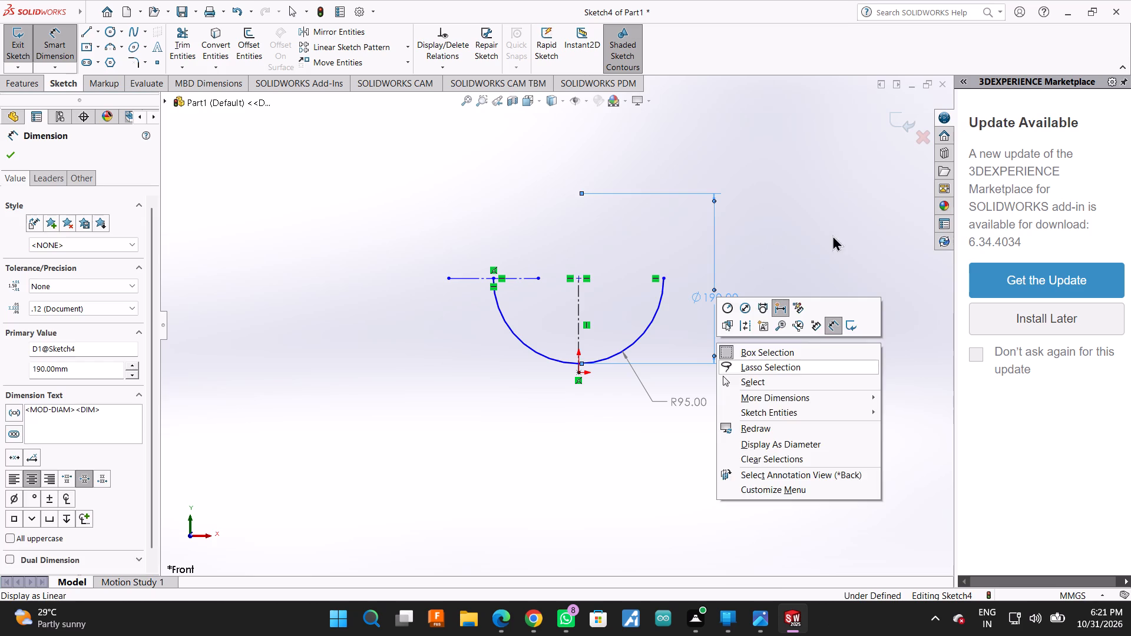
pyautogui.click(832, 235)
pyautogui.press('Escape')
pyautogui.press('Escape')
pyautogui.rightClick(712, 330)
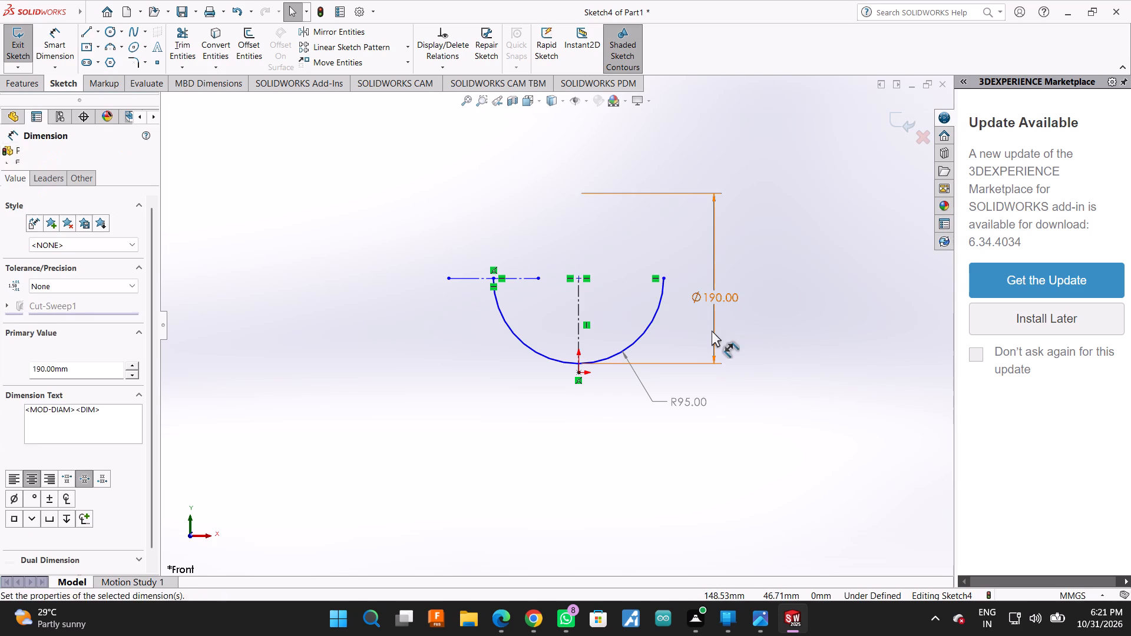
pyautogui.click(749, 453)
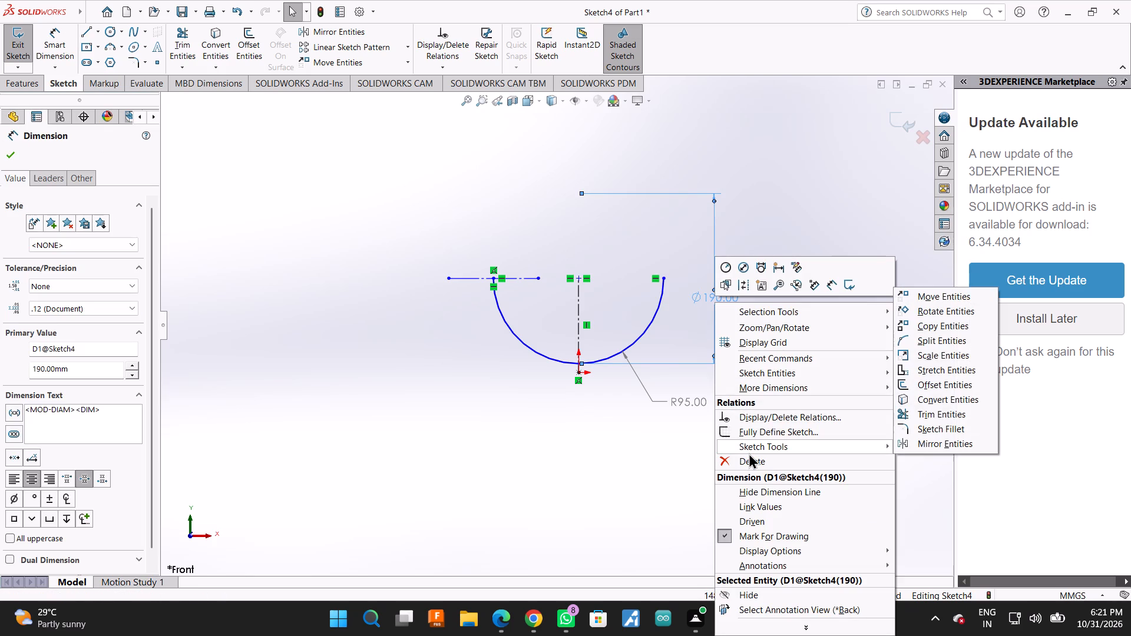
pyautogui.click(770, 462)
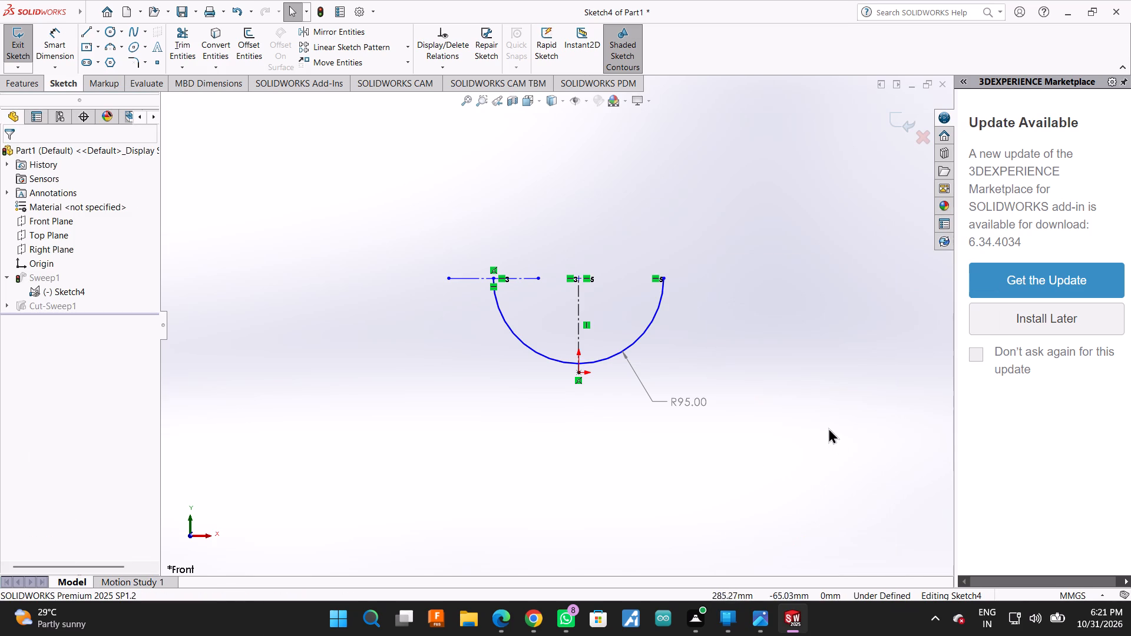
pyautogui.scroll(-3, 647, 344)
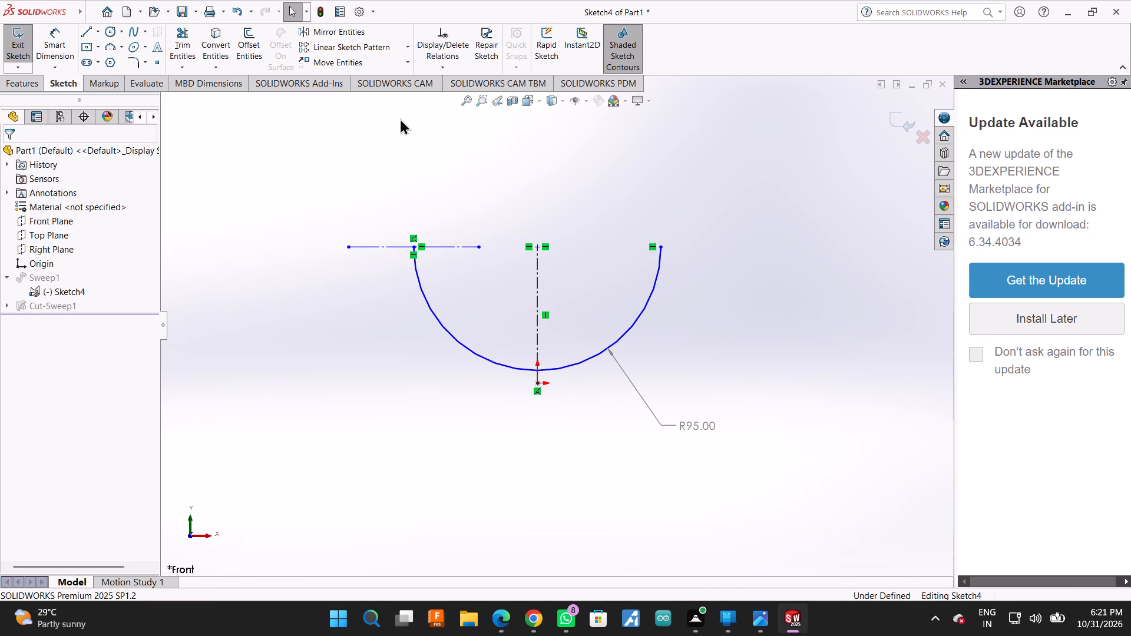
# Dimension the vertical distance from the arc's endpoint on the horizontal centerline to the arc's lowest point as 220-72 (148 mm).
pyautogui.click(55, 37)
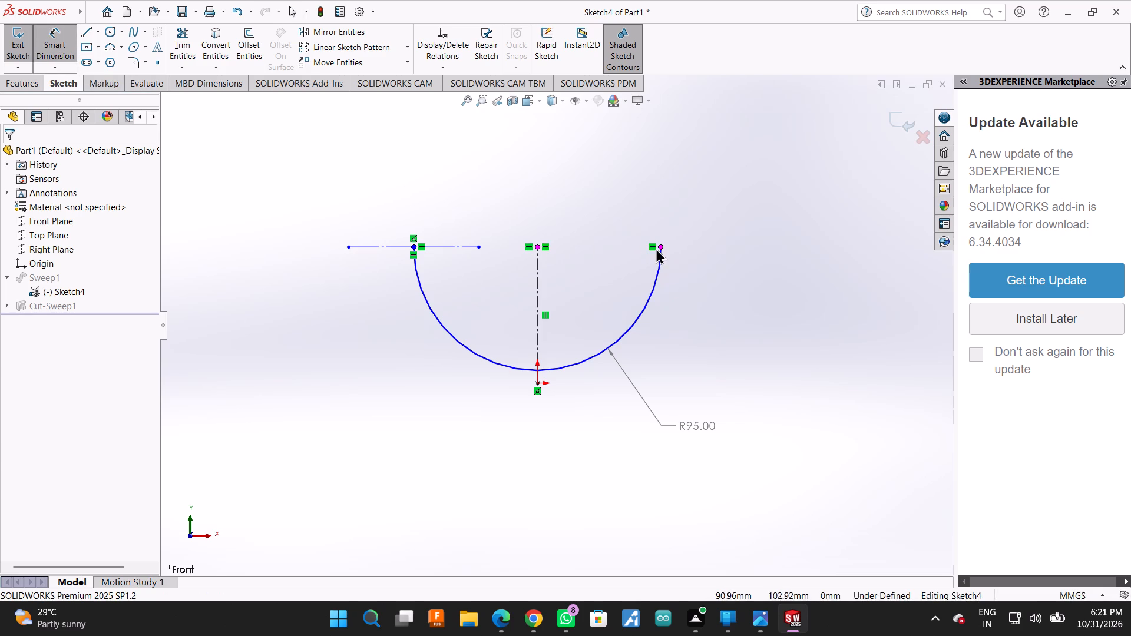
pyautogui.click(412, 247)
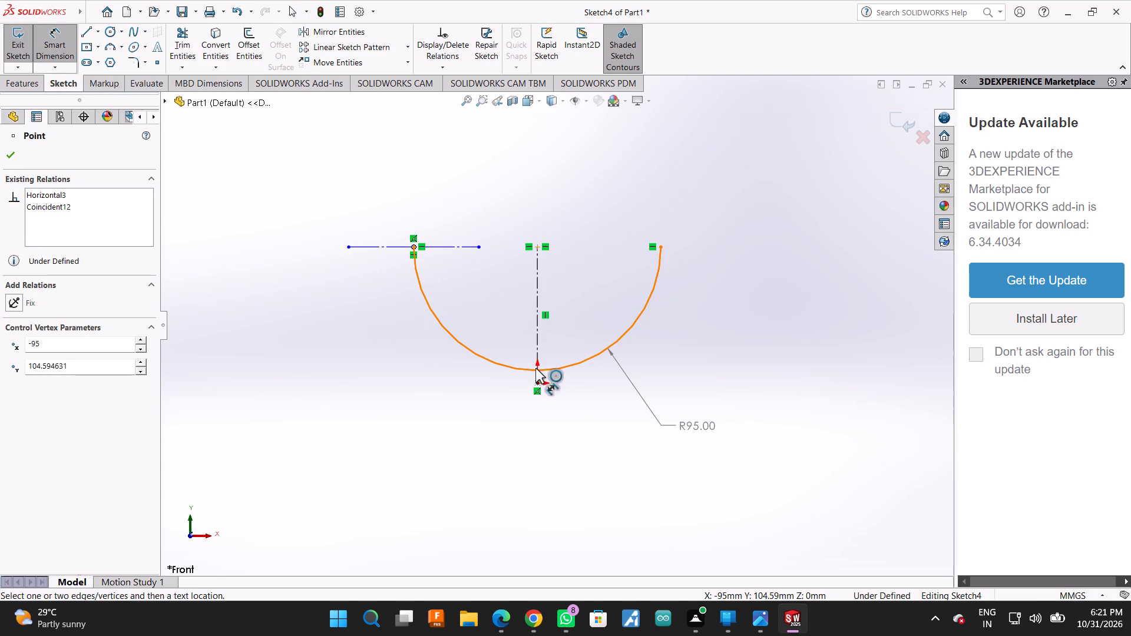
pyautogui.click(538, 372)
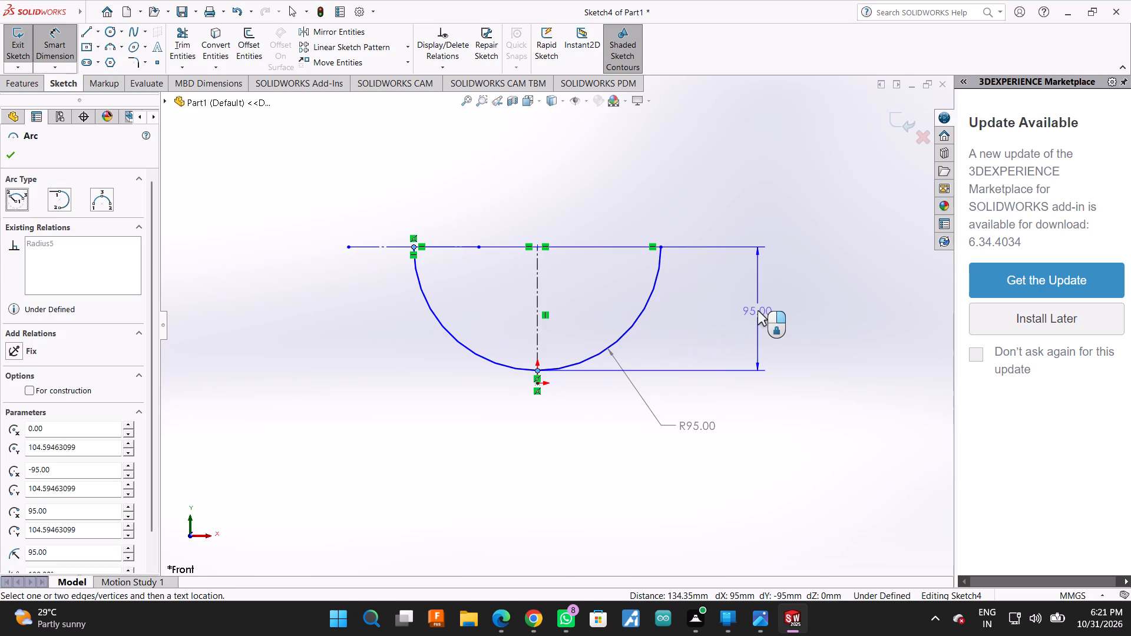
pyautogui.click(758, 310)
pyautogui.write('22')
pyautogui.press('0')
pyautogui.press('-')
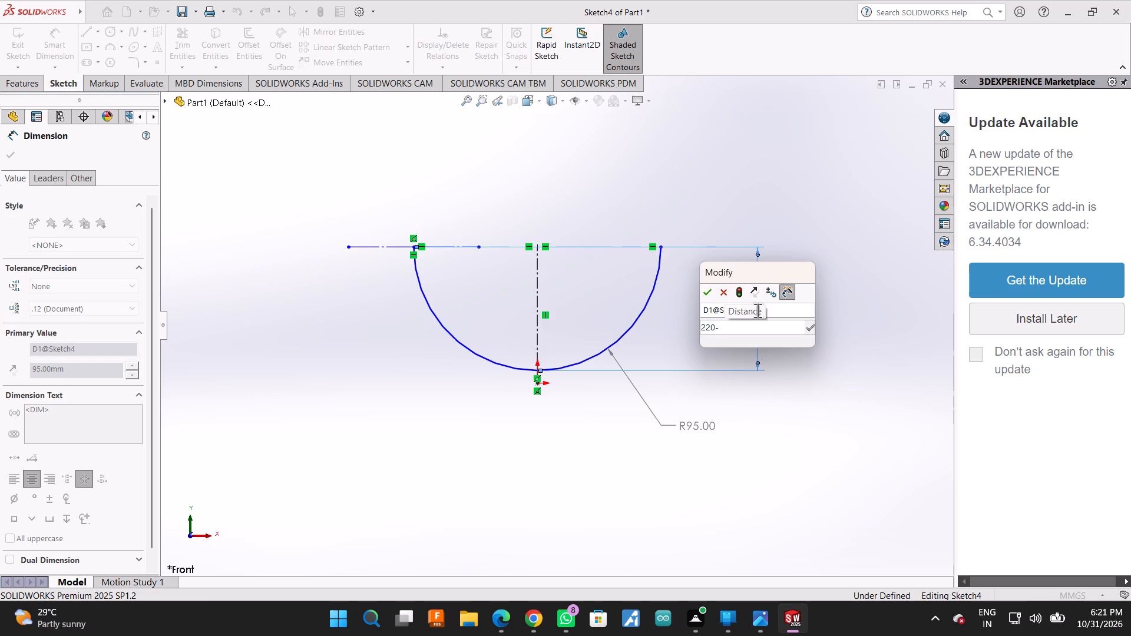
pyautogui.write('72')
pyautogui.press('Return')
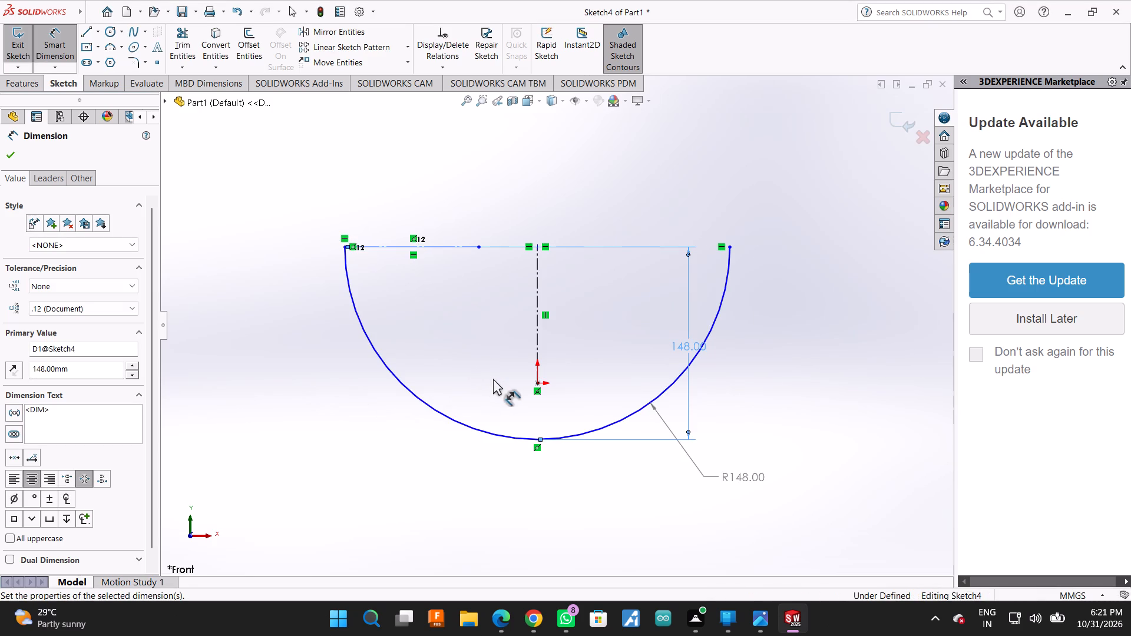
pyautogui.scroll(2, 493, 379)
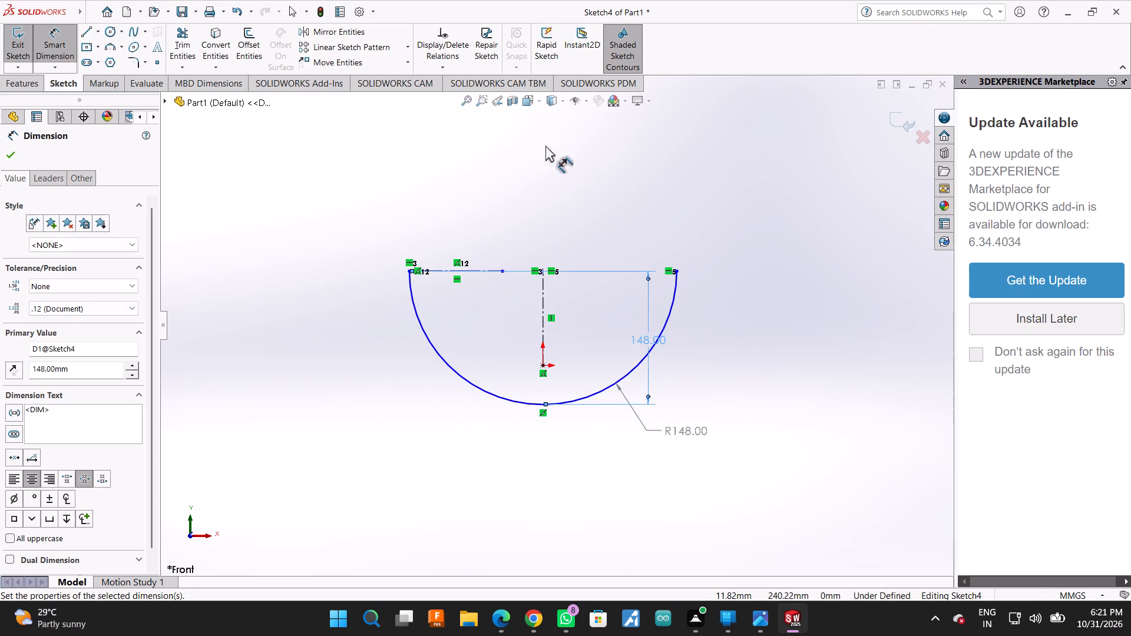
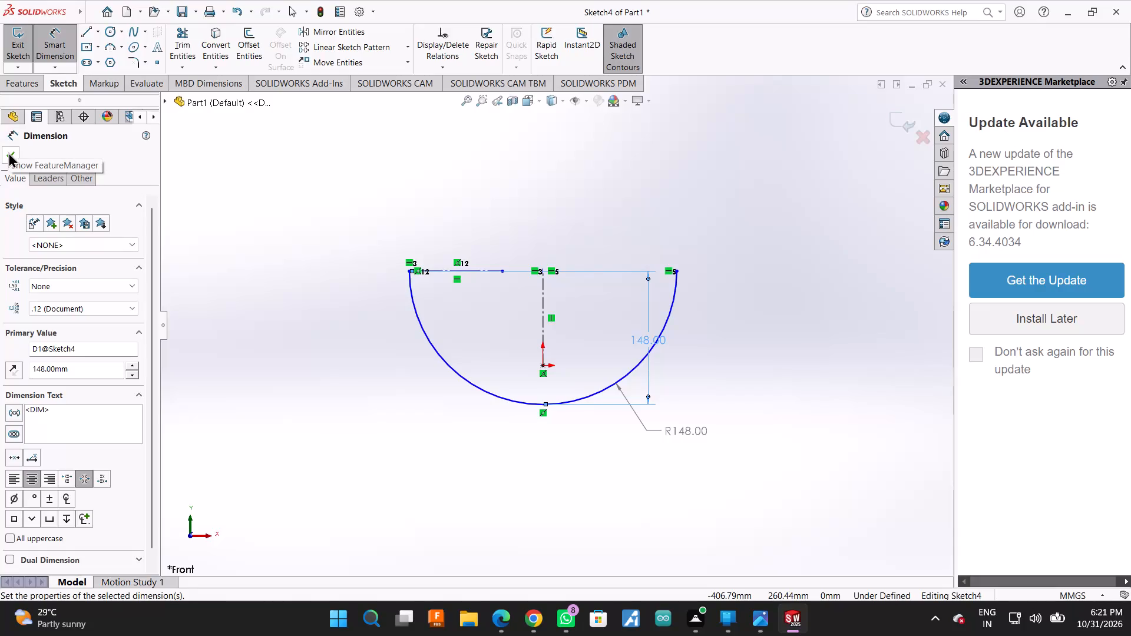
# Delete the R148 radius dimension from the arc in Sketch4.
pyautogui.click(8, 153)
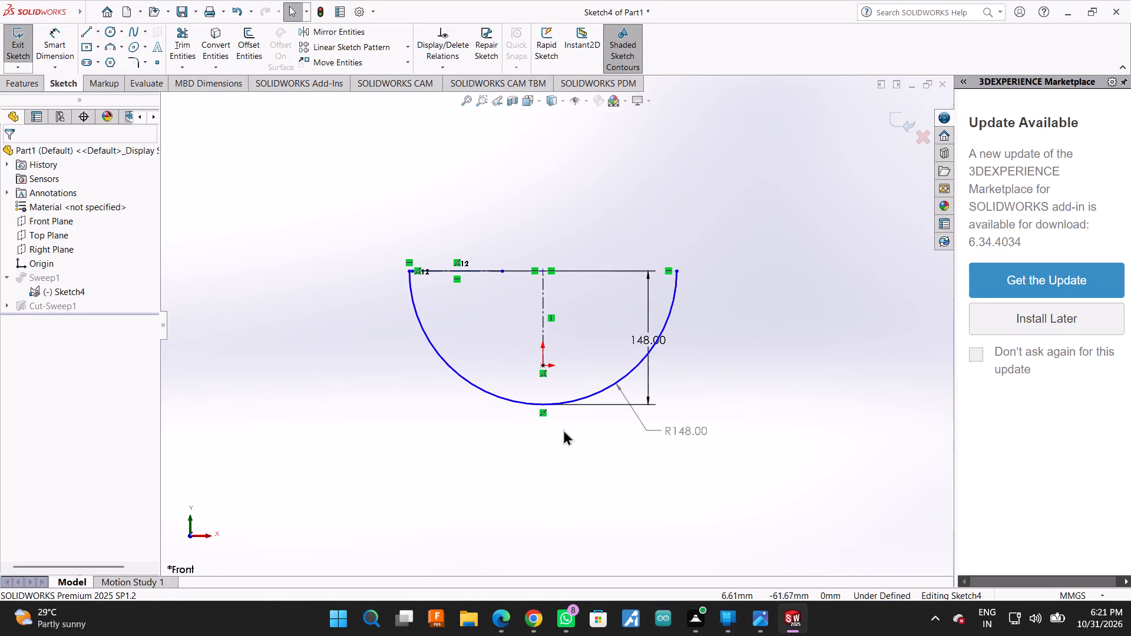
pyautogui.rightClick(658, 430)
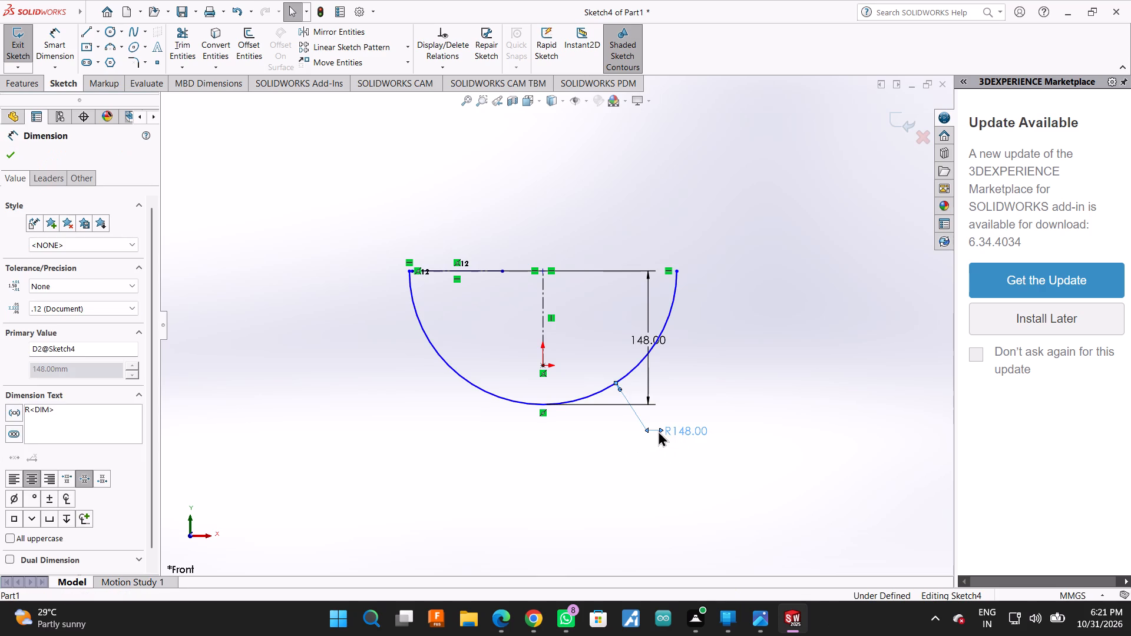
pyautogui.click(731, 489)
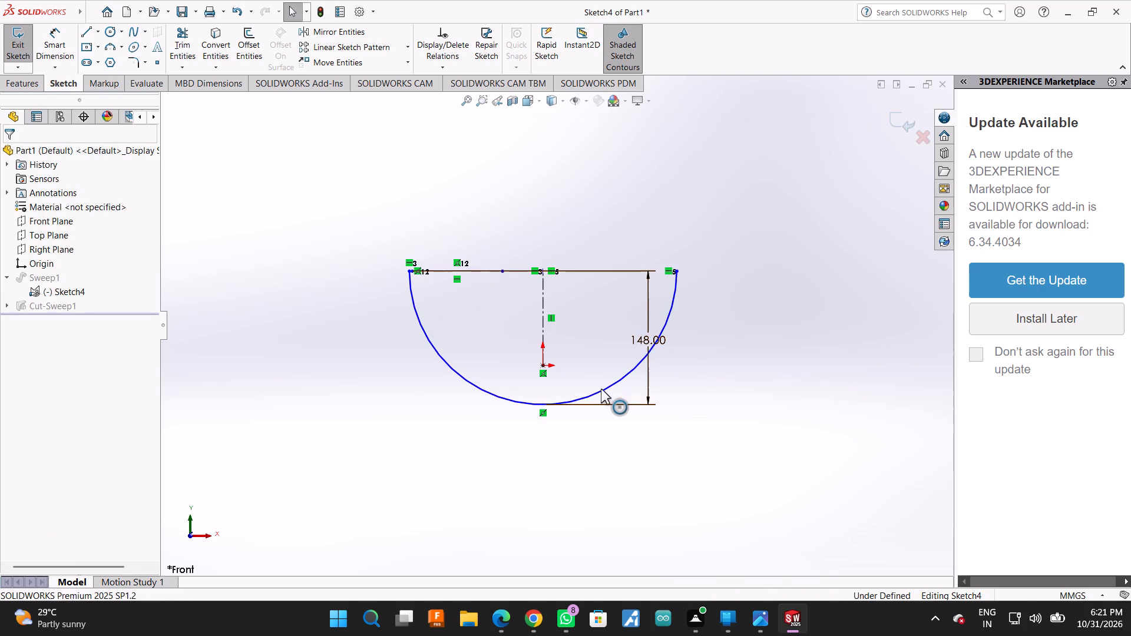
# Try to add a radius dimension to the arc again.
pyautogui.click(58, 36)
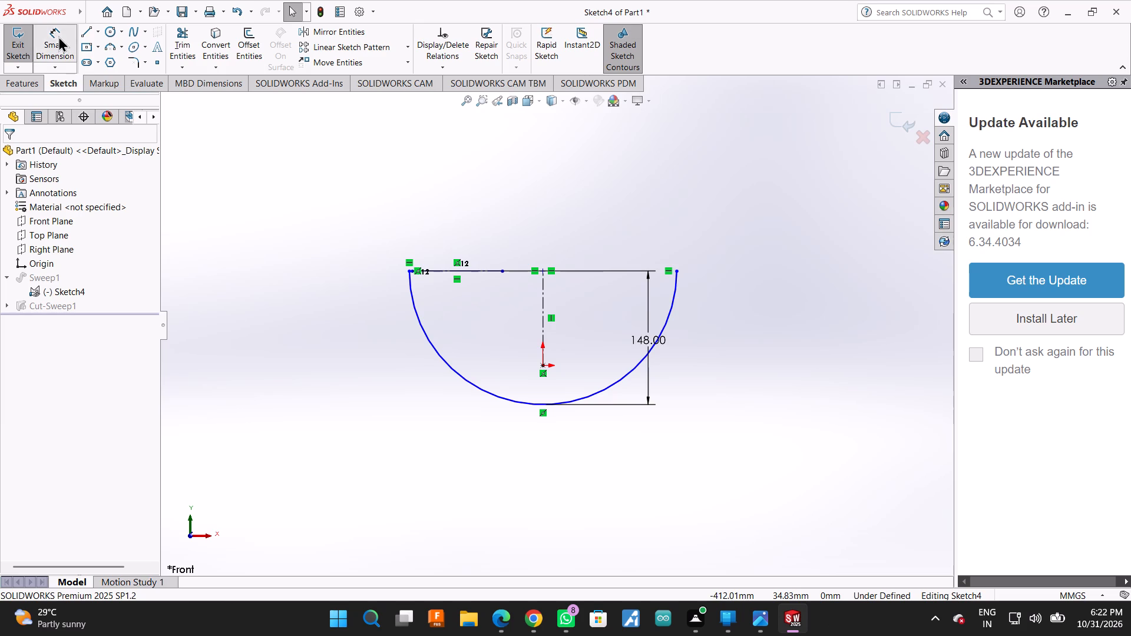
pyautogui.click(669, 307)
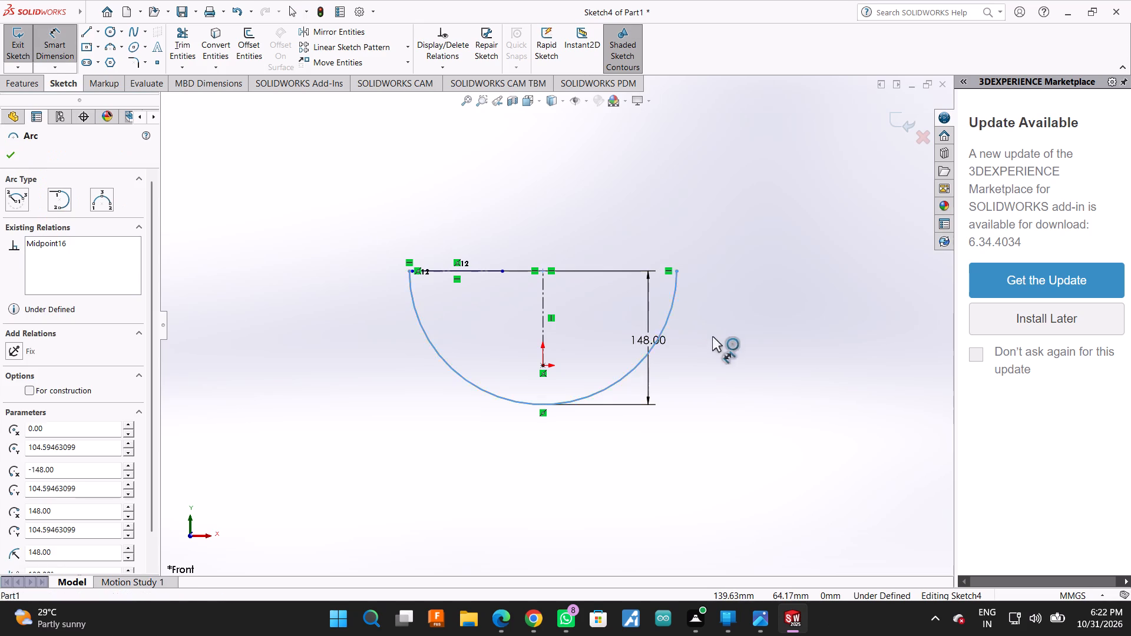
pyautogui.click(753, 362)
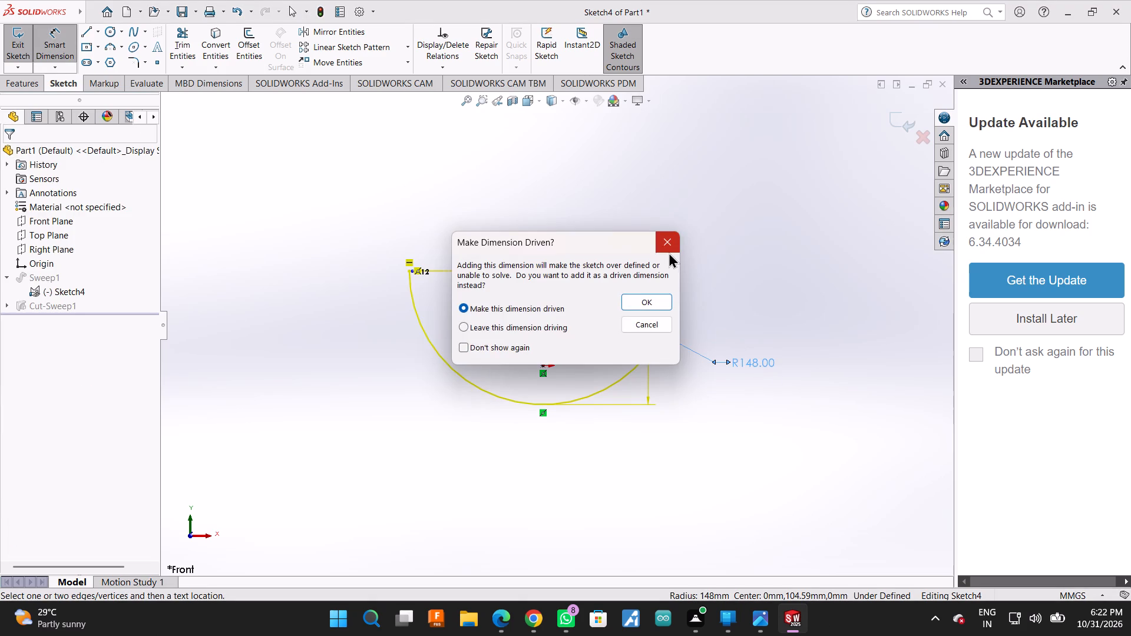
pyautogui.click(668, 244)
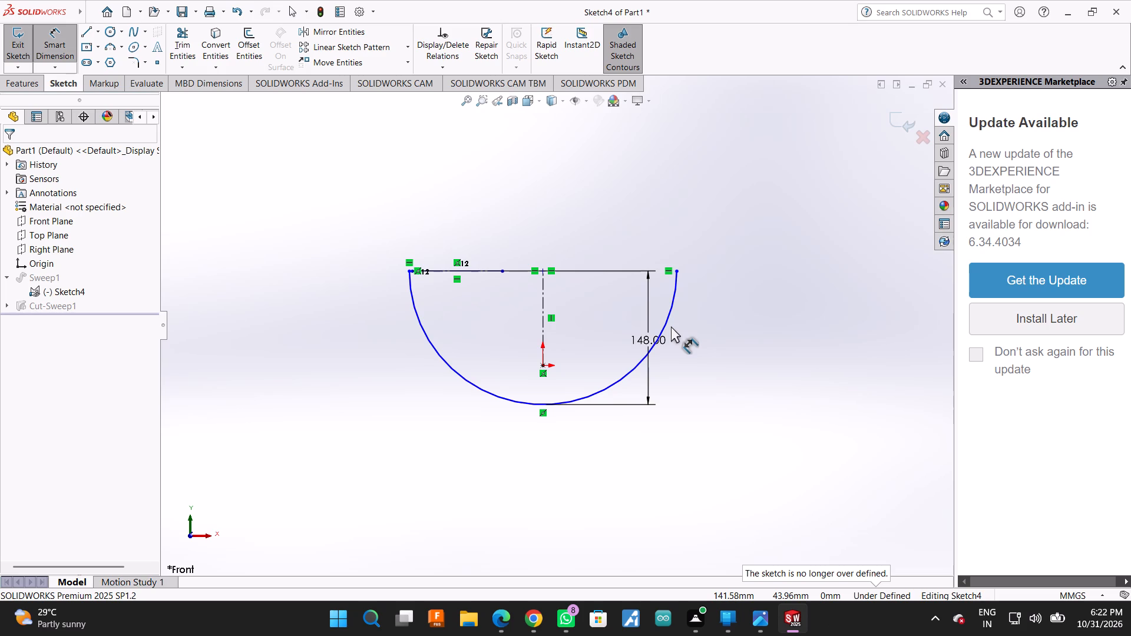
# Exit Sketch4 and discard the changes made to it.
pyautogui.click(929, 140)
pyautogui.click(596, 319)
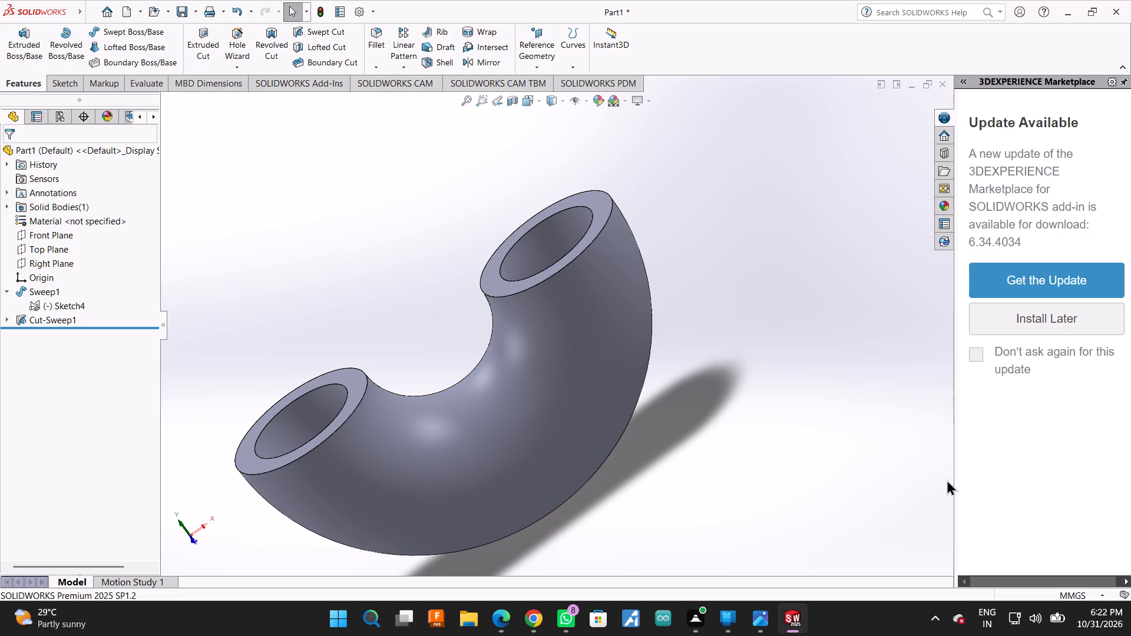
# Delete Sweep1 together with its dependent Cut-Sweep1.
pyautogui.moveTo(957, 484); pyautogui.dragTo(1130, 478)
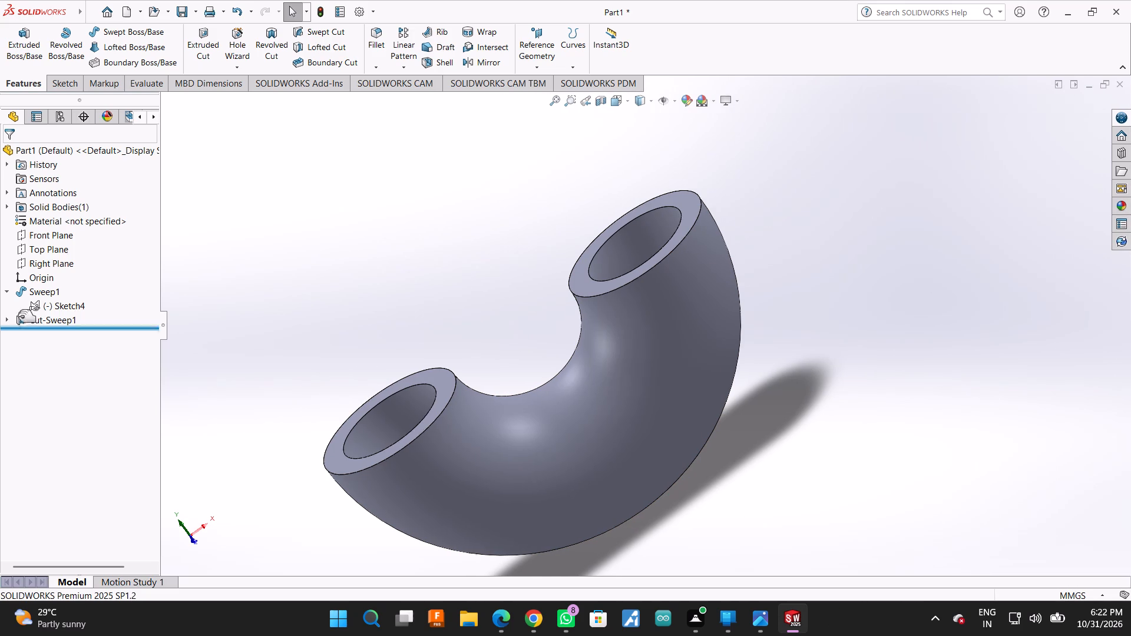
pyautogui.rightClick(21, 289)
pyautogui.click(62, 360)
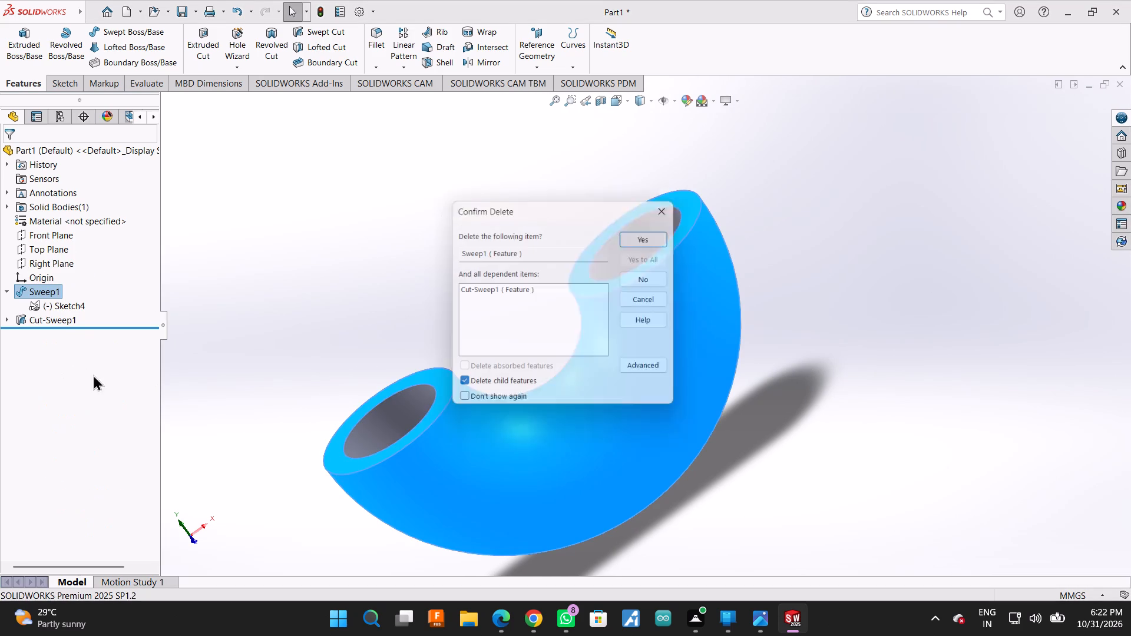
pyautogui.click(630, 233)
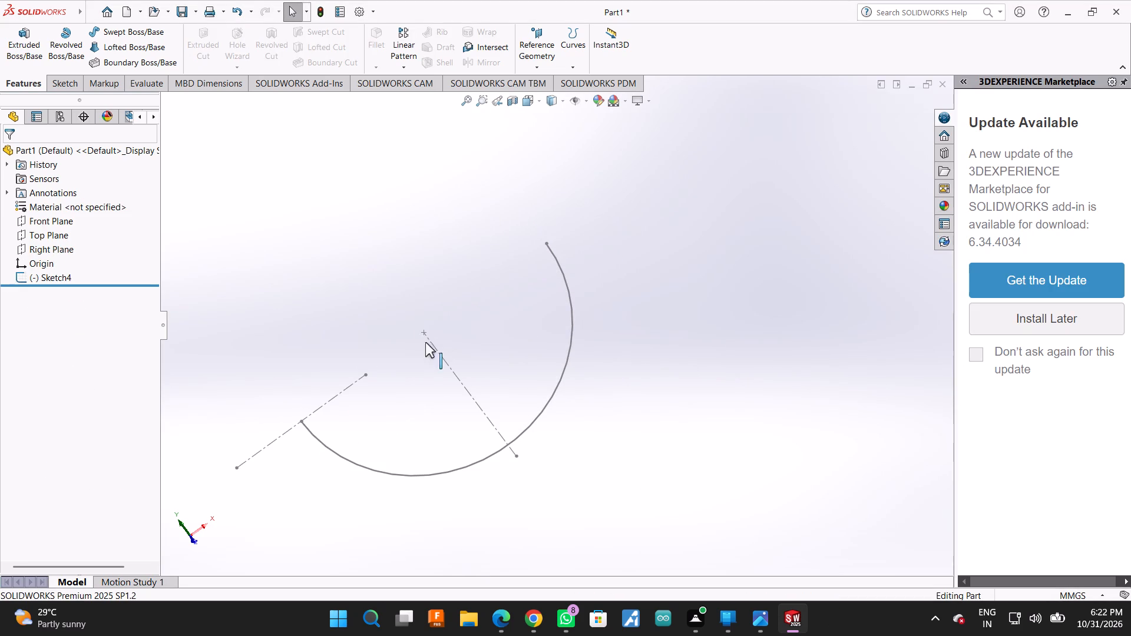
# Delete Sketch4, the leftover arc path sketch.
pyautogui.rightClick(52, 274)
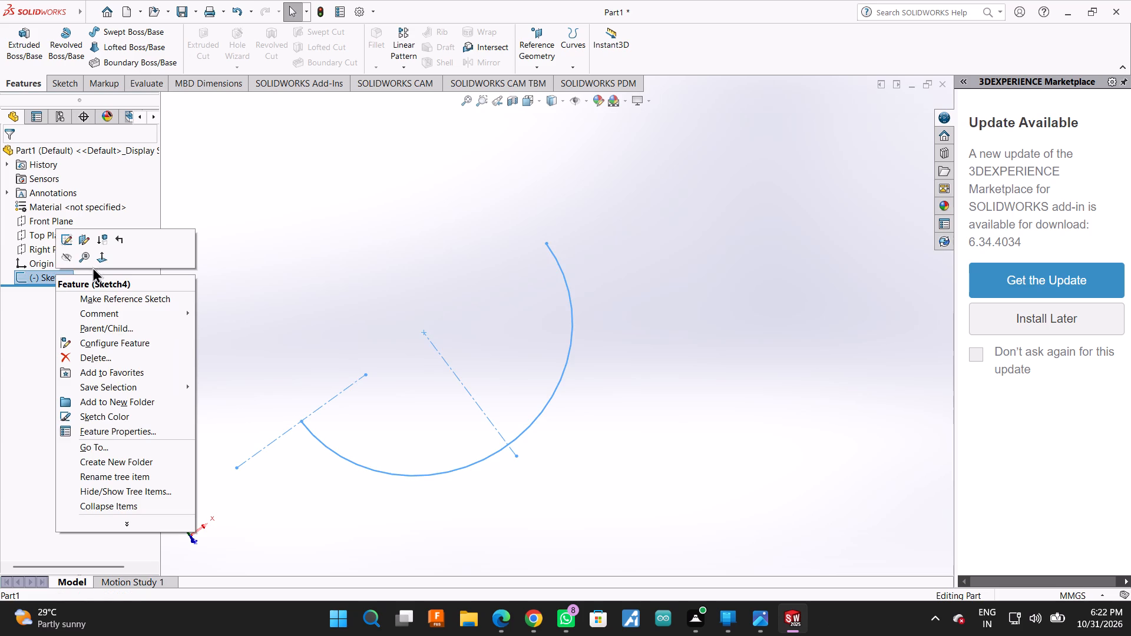
pyautogui.click(113, 355)
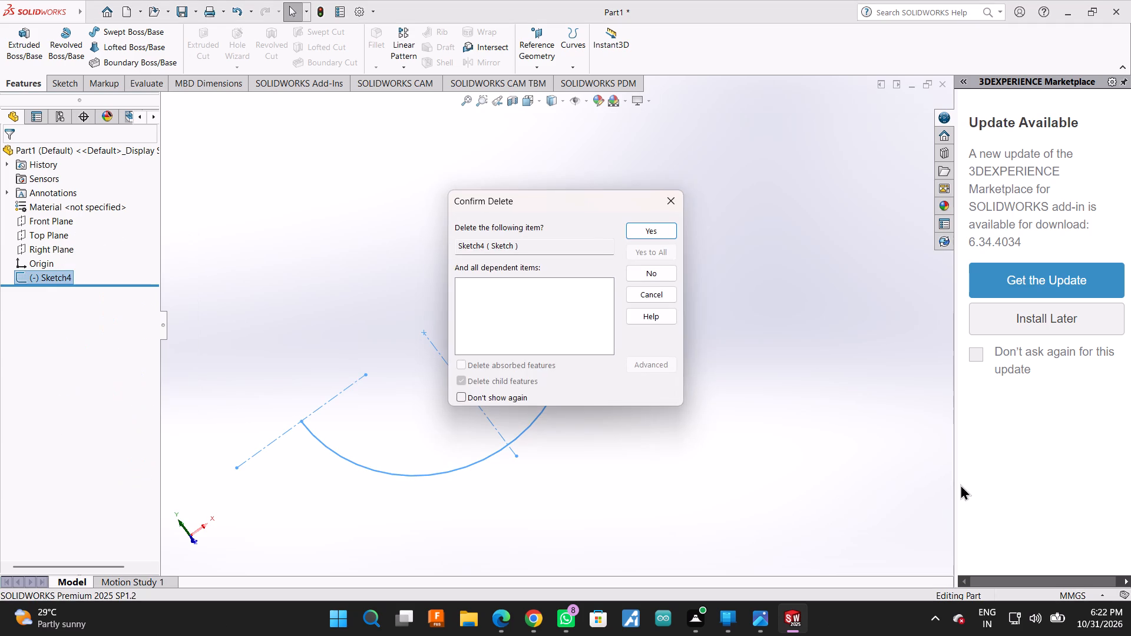
pyautogui.click(674, 234)
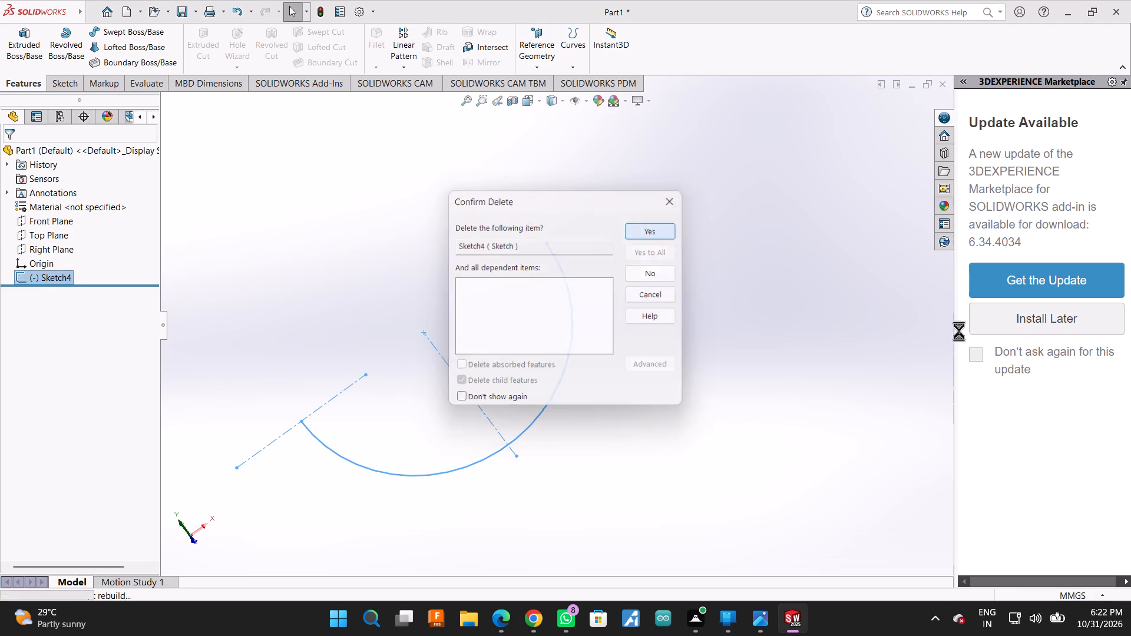
# Start a new sketch on the Front Plane.
pyautogui.moveTo(954, 465); pyautogui.dragTo(1130, 457)
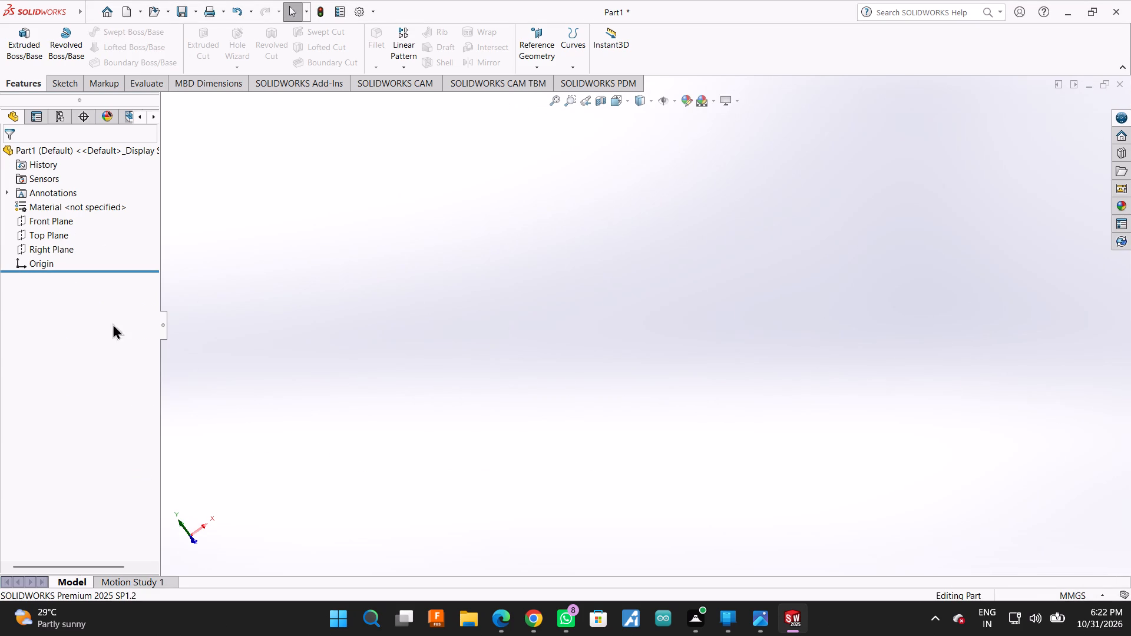
pyautogui.click(49, 222)
pyautogui.click(120, 201)
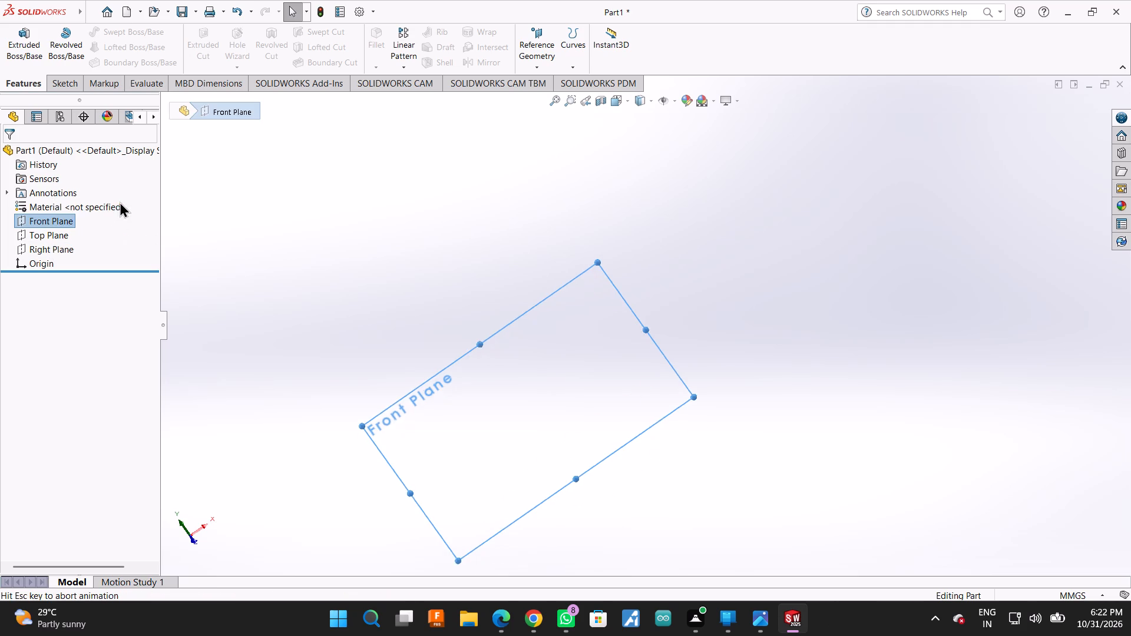
pyautogui.click(72, 218)
pyautogui.click(81, 200)
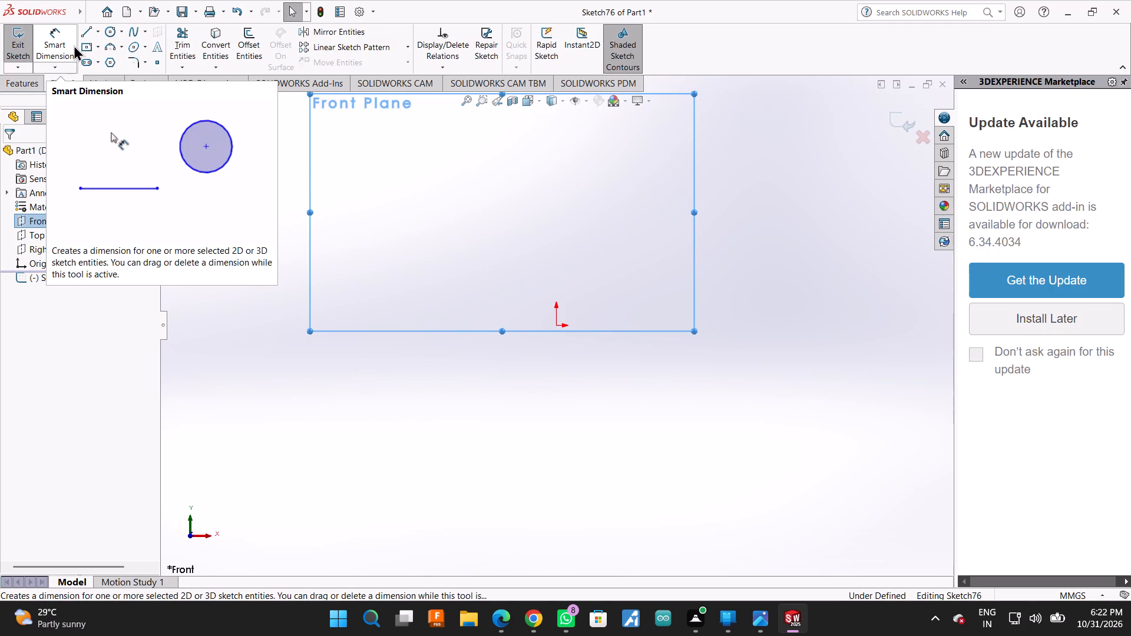
# Sketch a vertical construction line about 122 mm long, from a point directly above the origin down to the origin.
pyautogui.click(87, 25)
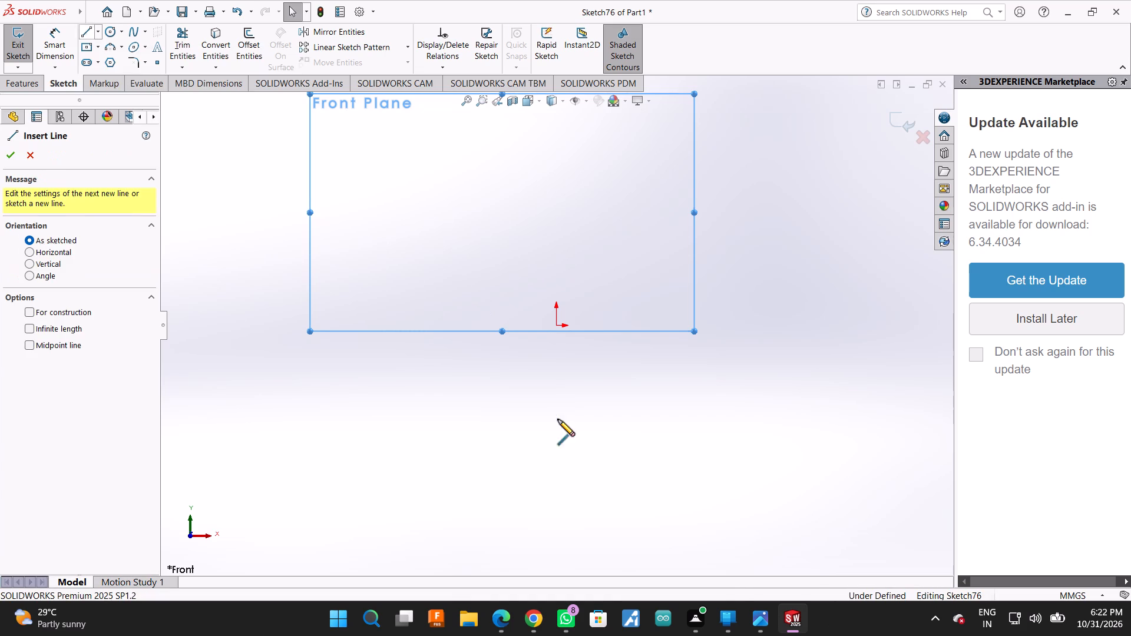
pyautogui.scroll(3, 502, 336)
pyautogui.scroll(-5, 504, 211)
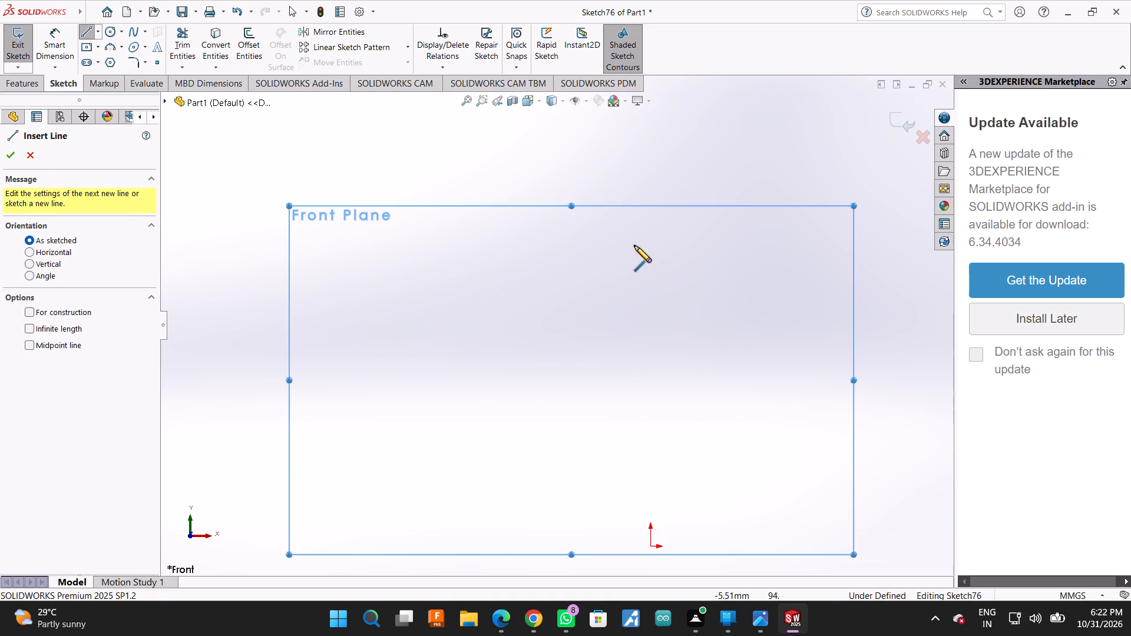
pyautogui.click(653, 158)
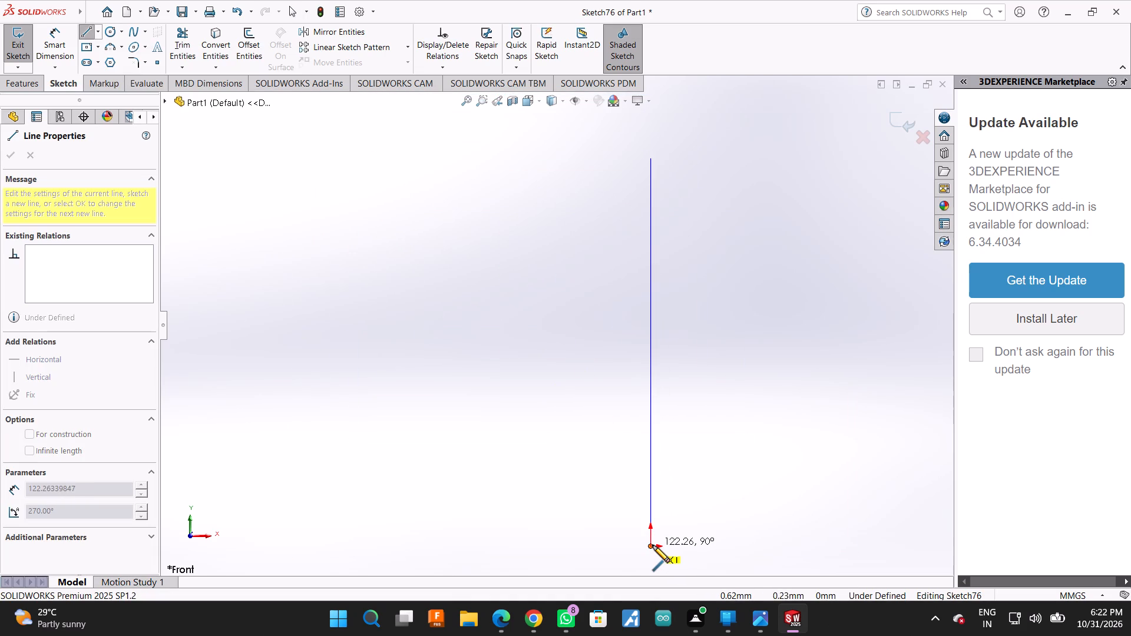
pyautogui.click(653, 545)
pyautogui.press('Escape')
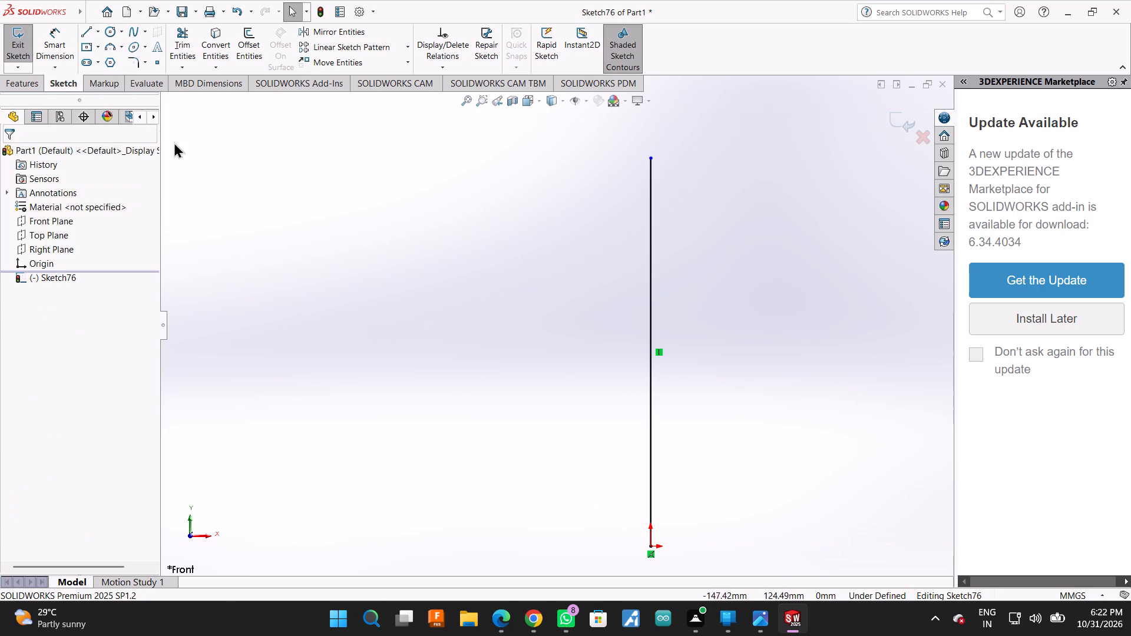
pyautogui.keyDown('ctrl'); pyautogui.click(653, 398); pyautogui.keyUp('ctrl')
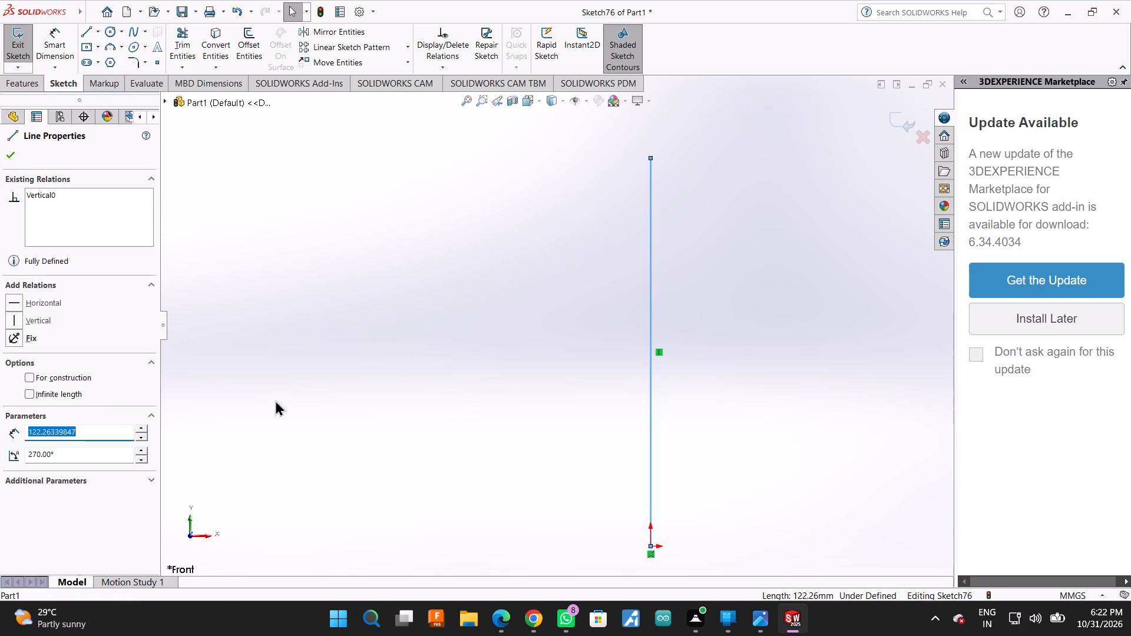
pyautogui.click(27, 376)
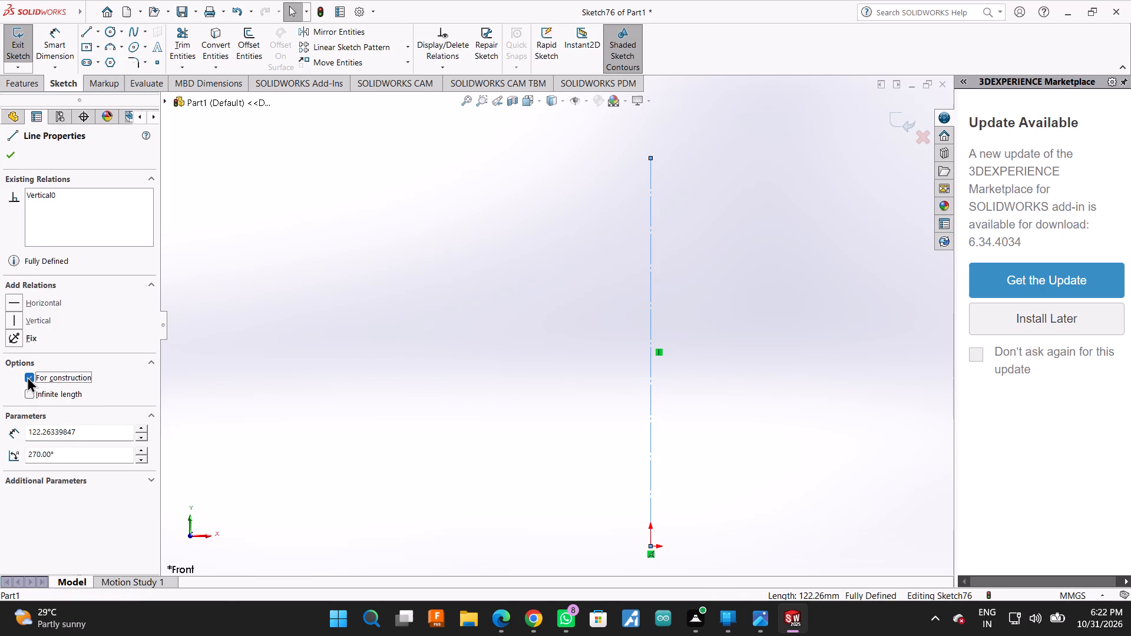
pyautogui.click(4, 154)
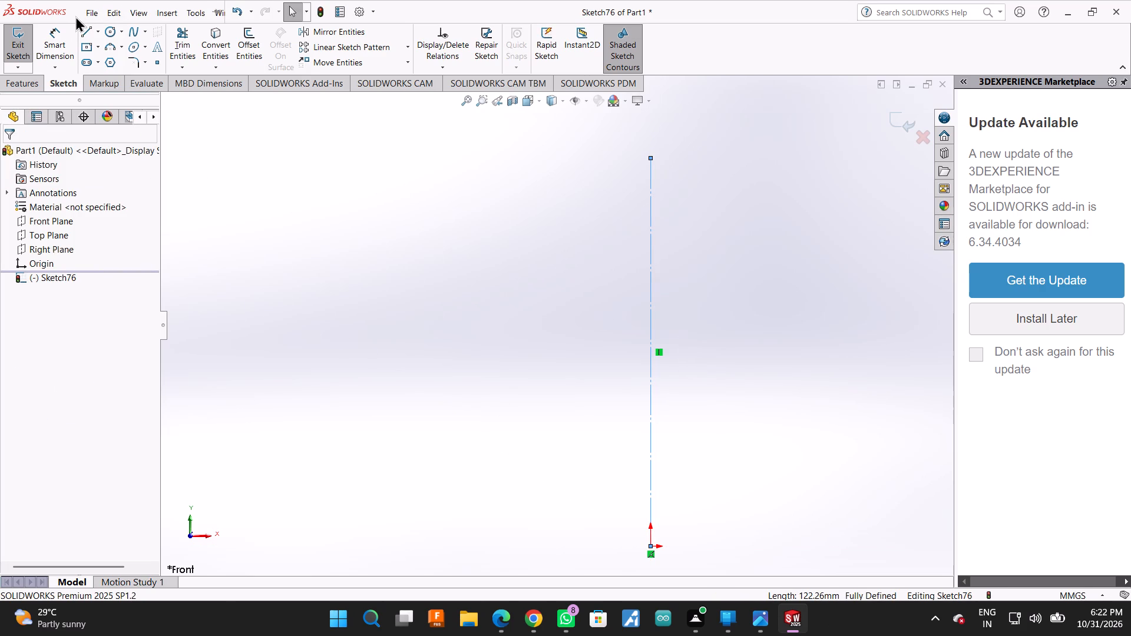
# Dimension the vertical construction line's length as 220-40-32 mm.
pyautogui.click(67, 33)
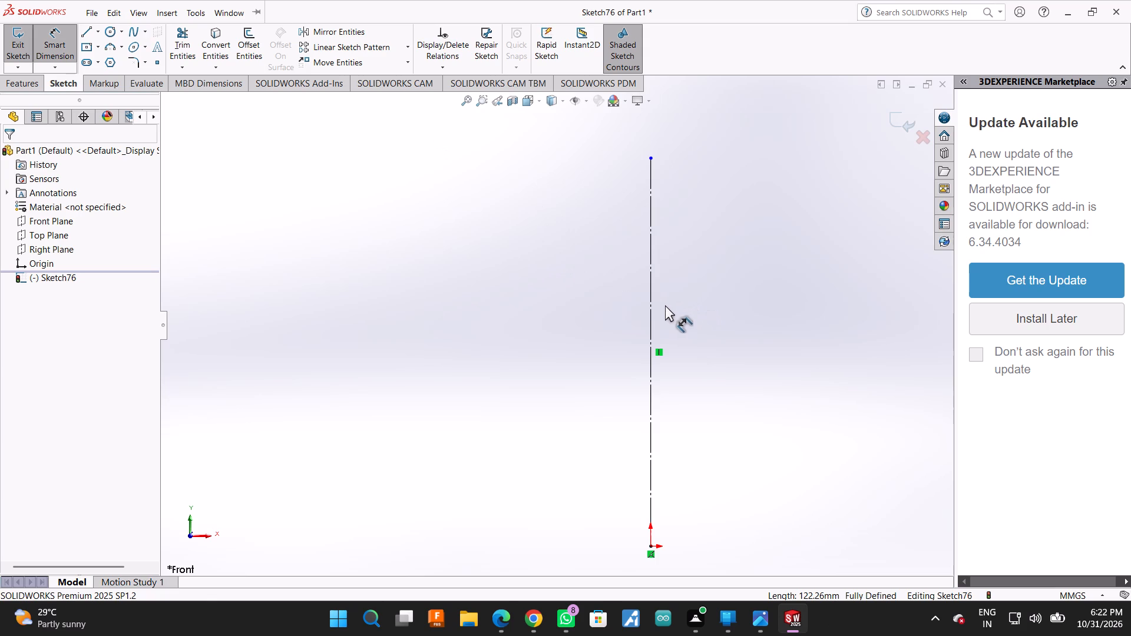
pyautogui.click(649, 310)
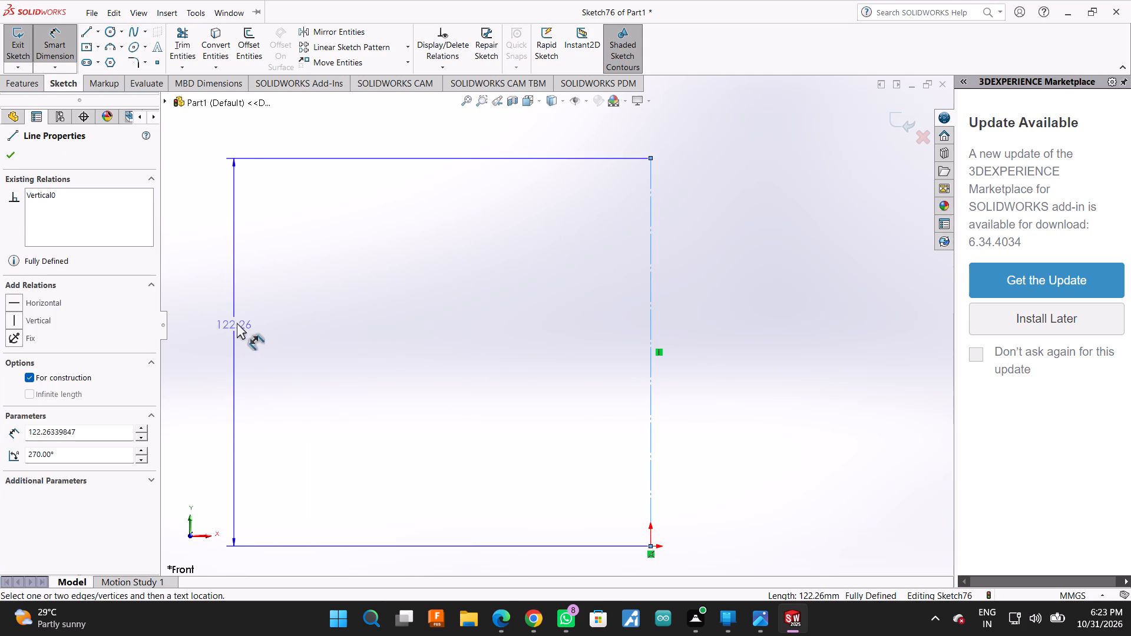
pyautogui.click(244, 363)
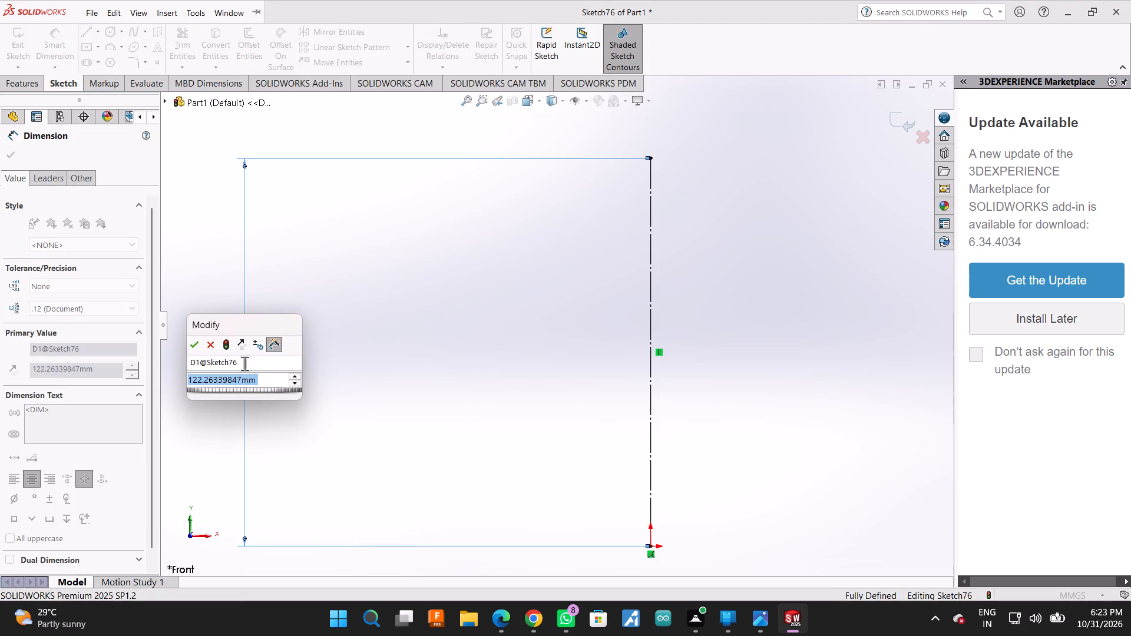
pyautogui.write('22')
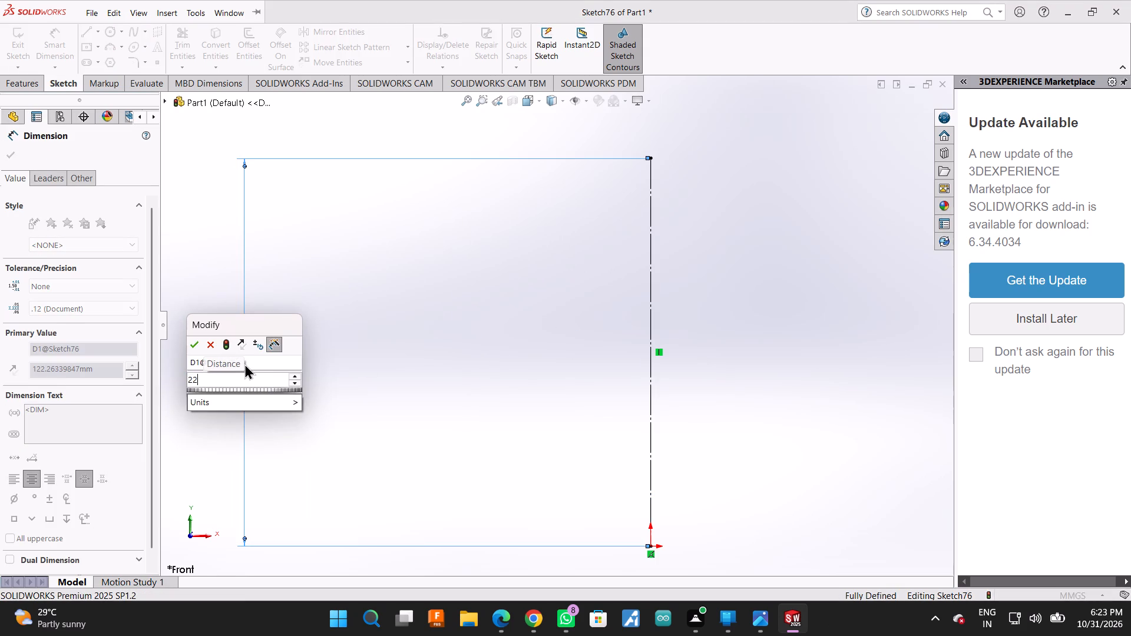
pyautogui.press('0')
pyautogui.press('-')
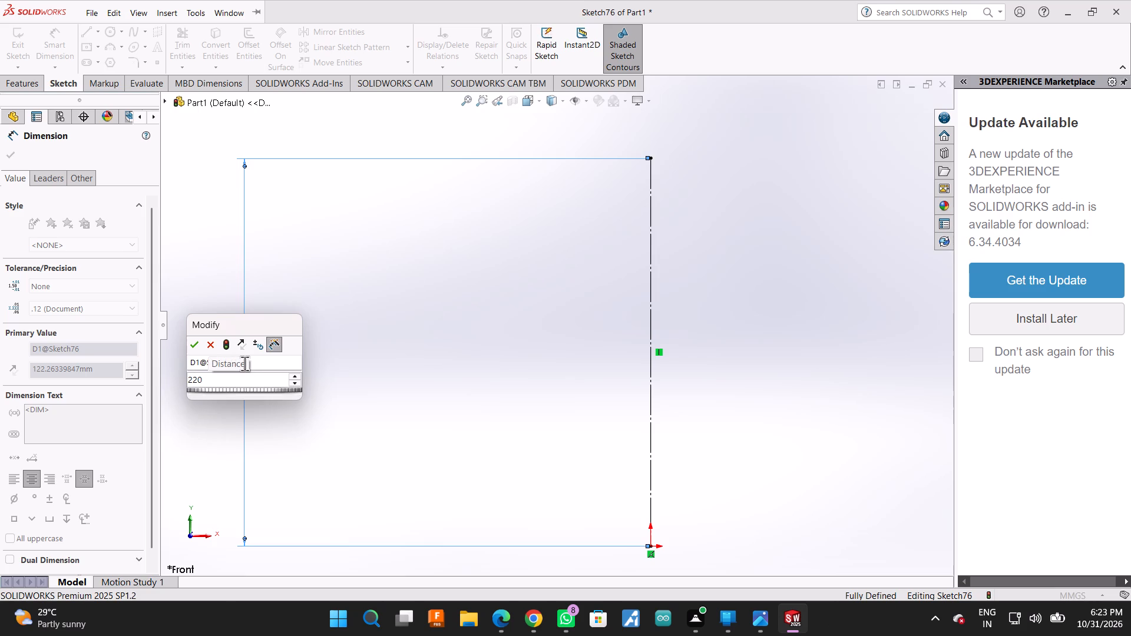
pyautogui.write('35')
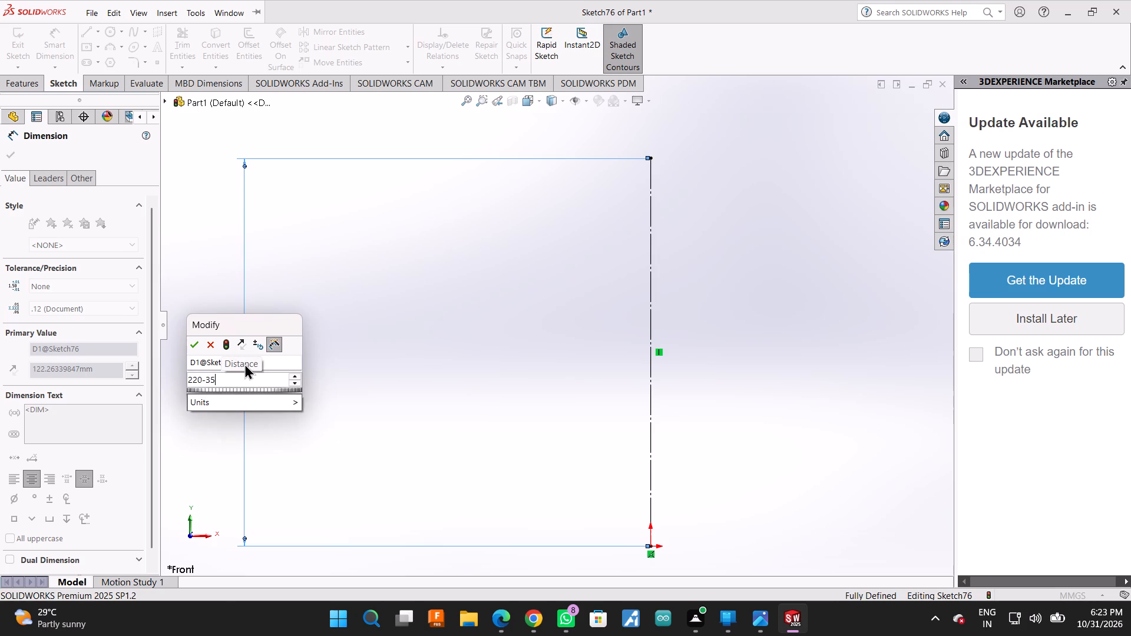
pyautogui.press('BackSpace')
pyautogui.press('2')
pyautogui.press('-')
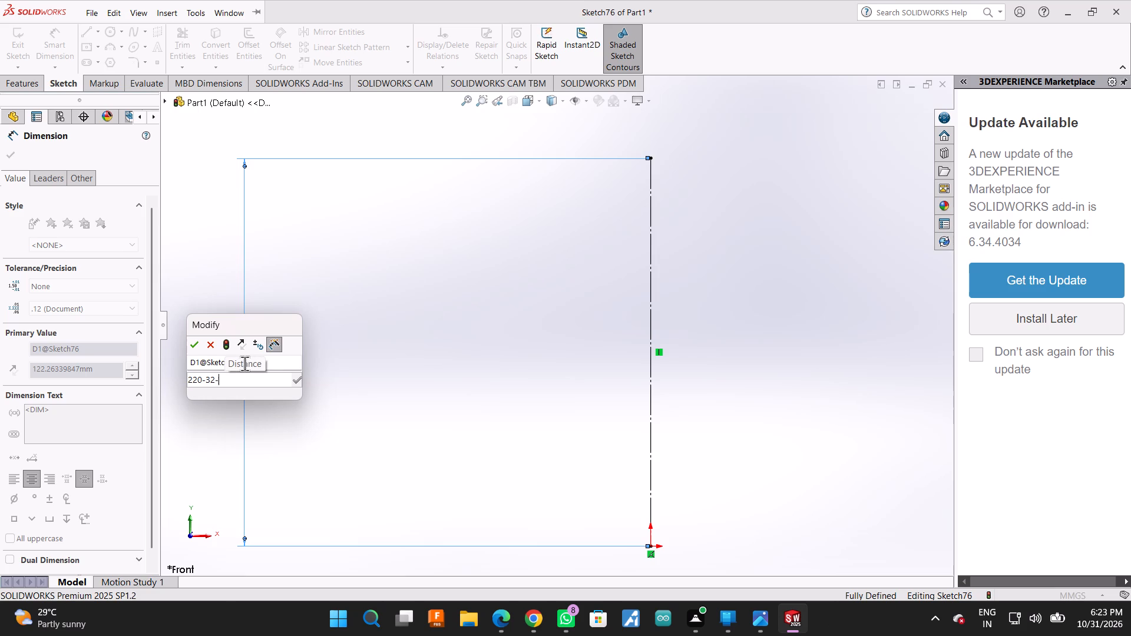
pyautogui.press('BackSpace')
pyautogui.press('BackSpace')
pyautogui.press('BackSpace')
pyautogui.write('40-32')
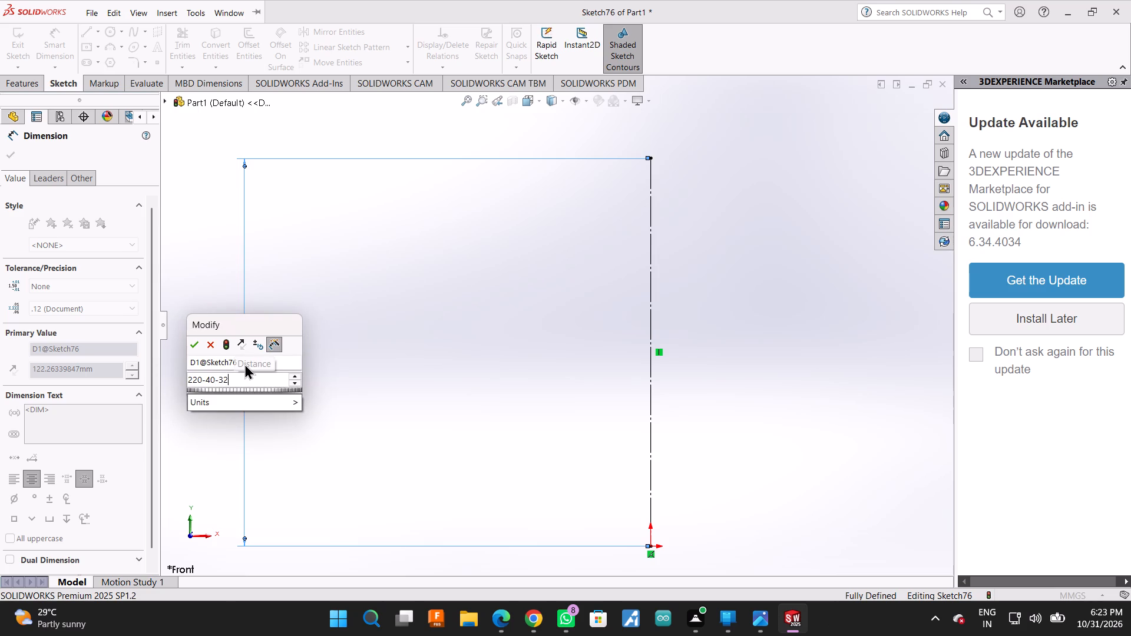
pyautogui.press('Return')
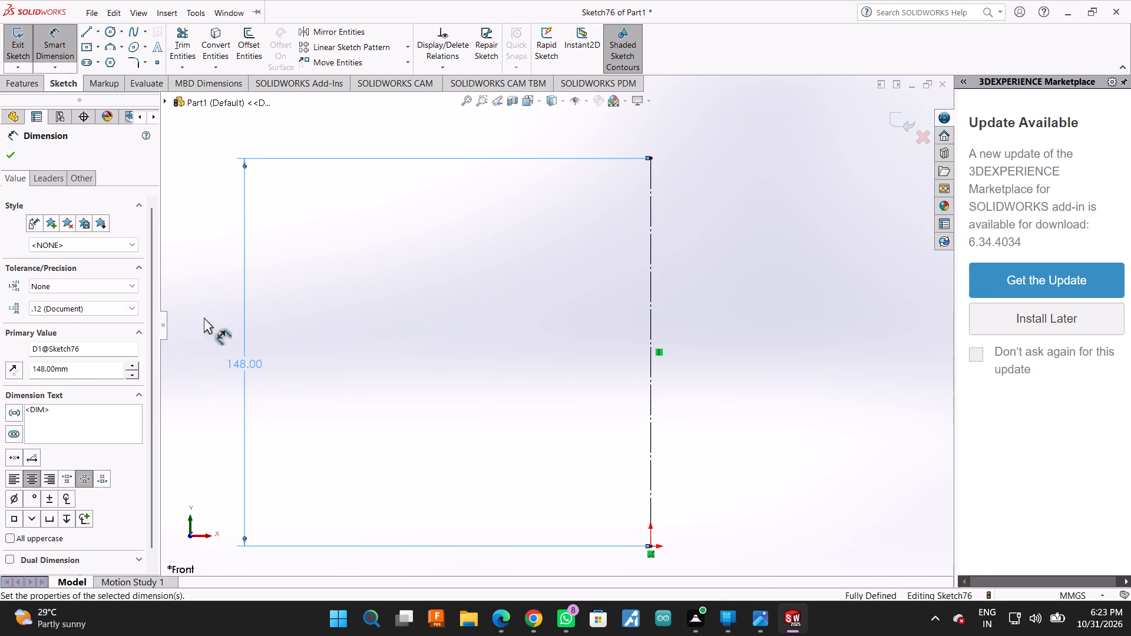
pyautogui.click(11, 150)
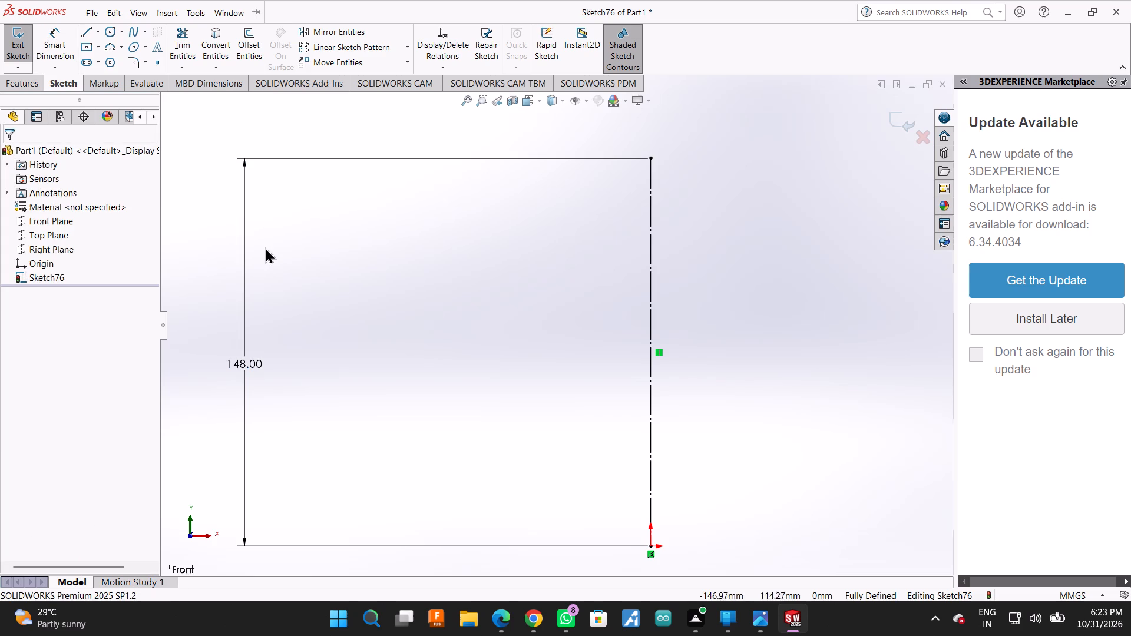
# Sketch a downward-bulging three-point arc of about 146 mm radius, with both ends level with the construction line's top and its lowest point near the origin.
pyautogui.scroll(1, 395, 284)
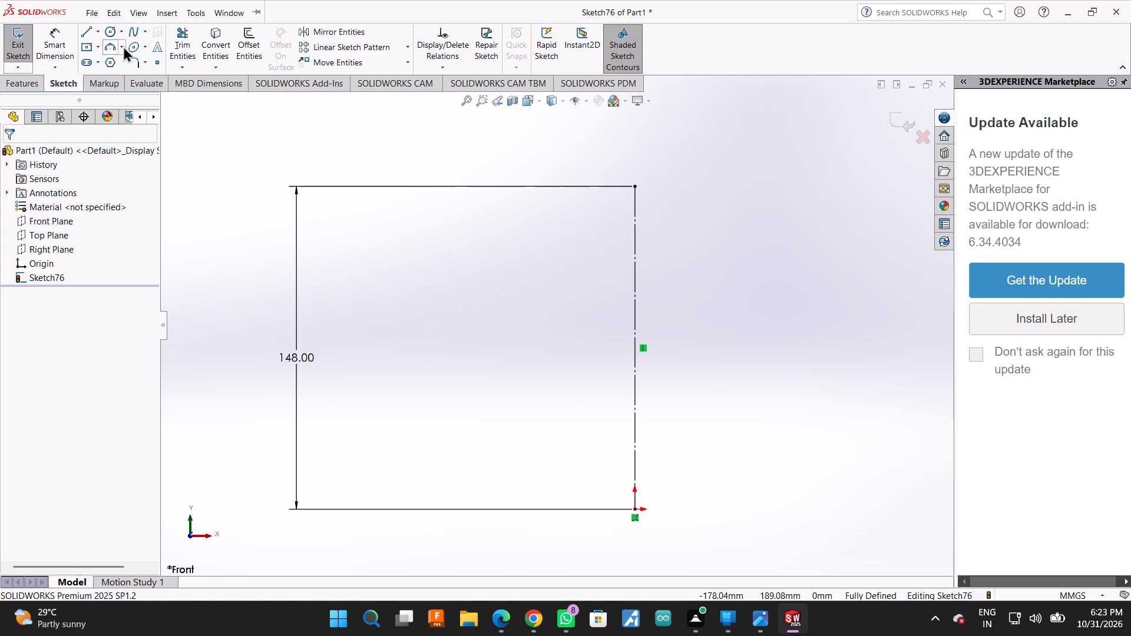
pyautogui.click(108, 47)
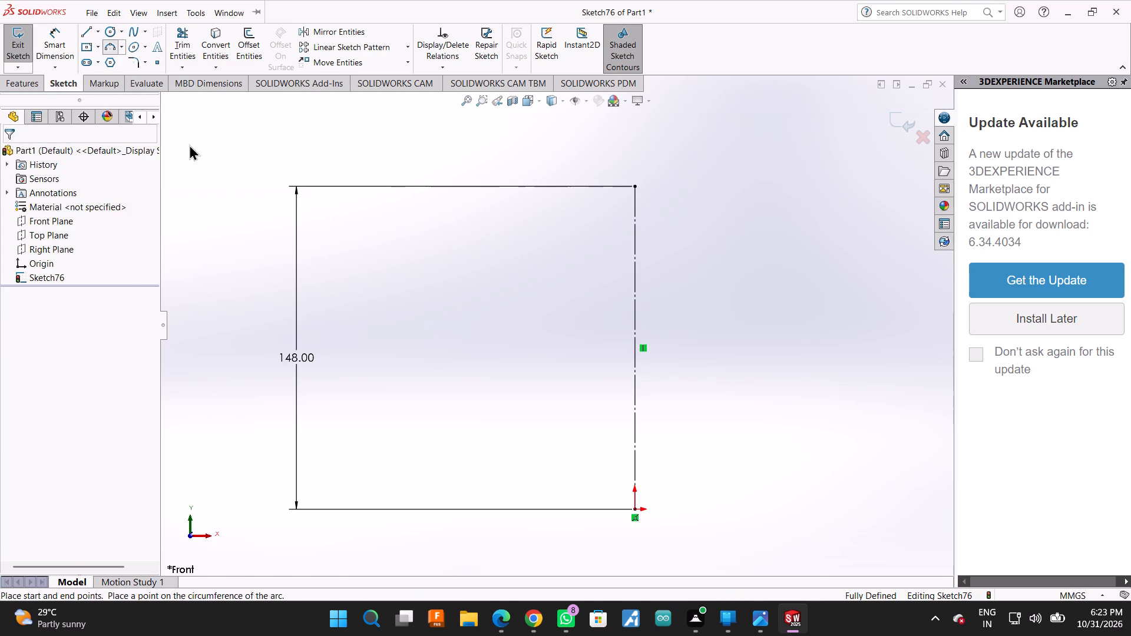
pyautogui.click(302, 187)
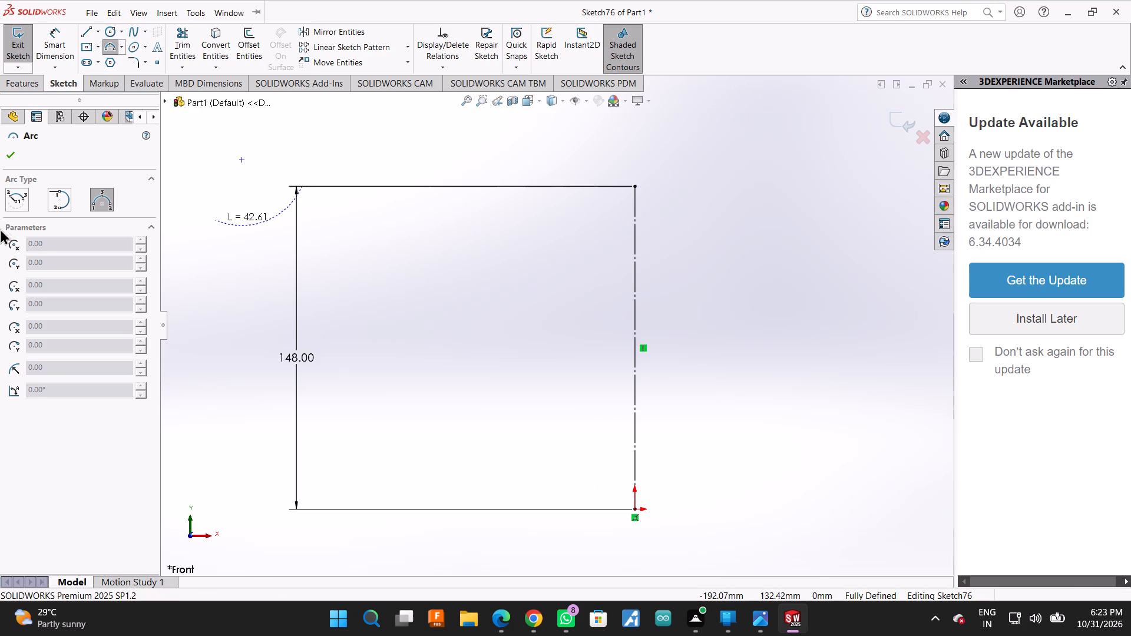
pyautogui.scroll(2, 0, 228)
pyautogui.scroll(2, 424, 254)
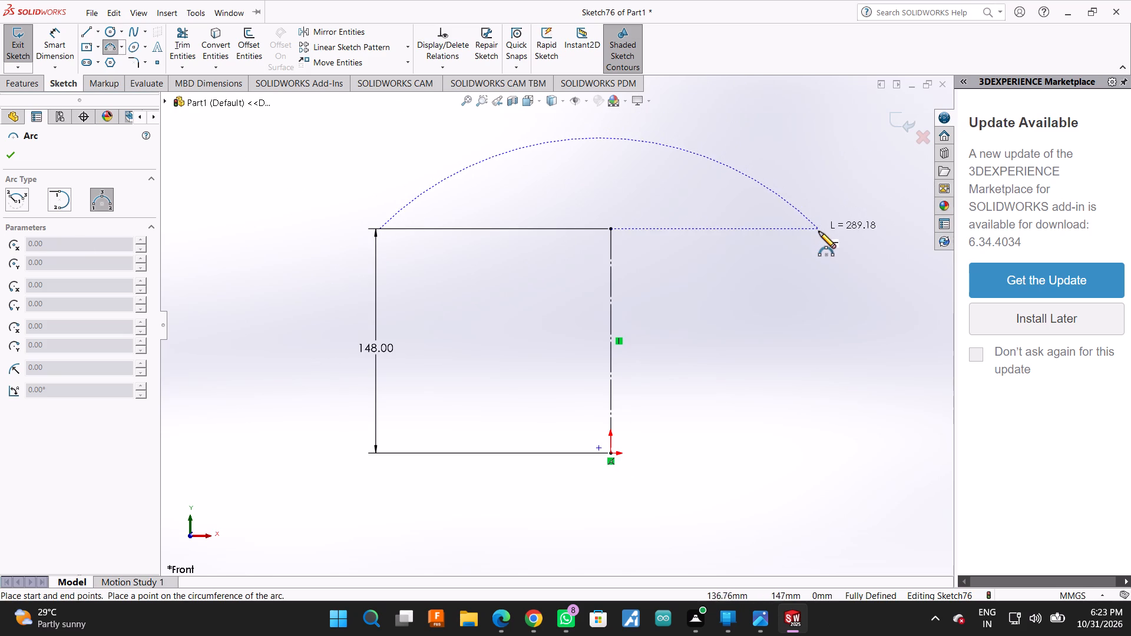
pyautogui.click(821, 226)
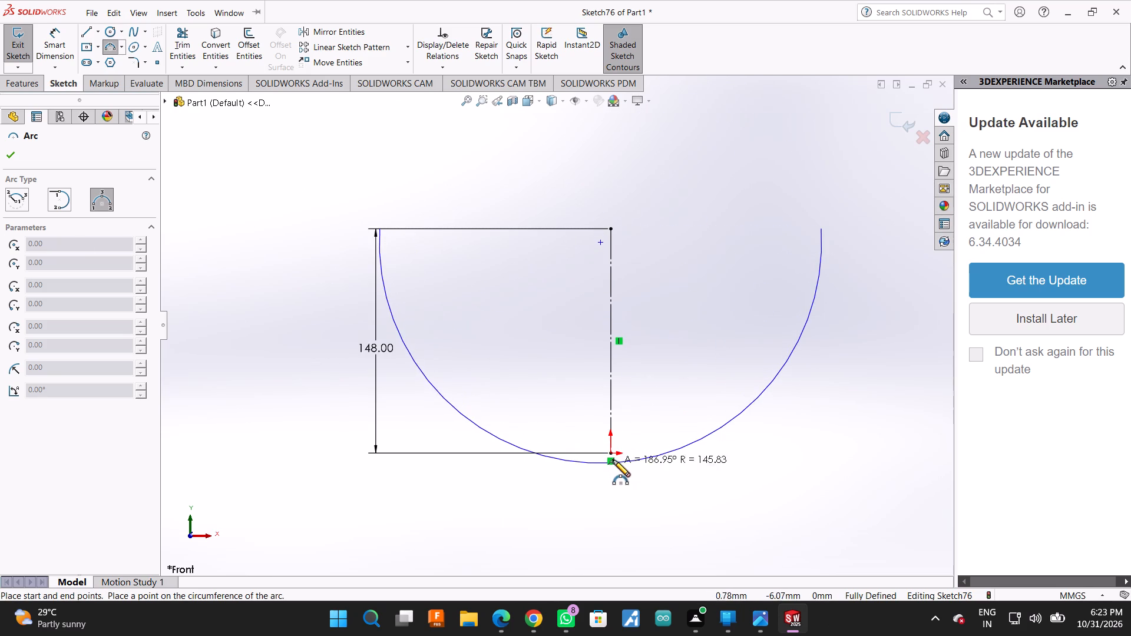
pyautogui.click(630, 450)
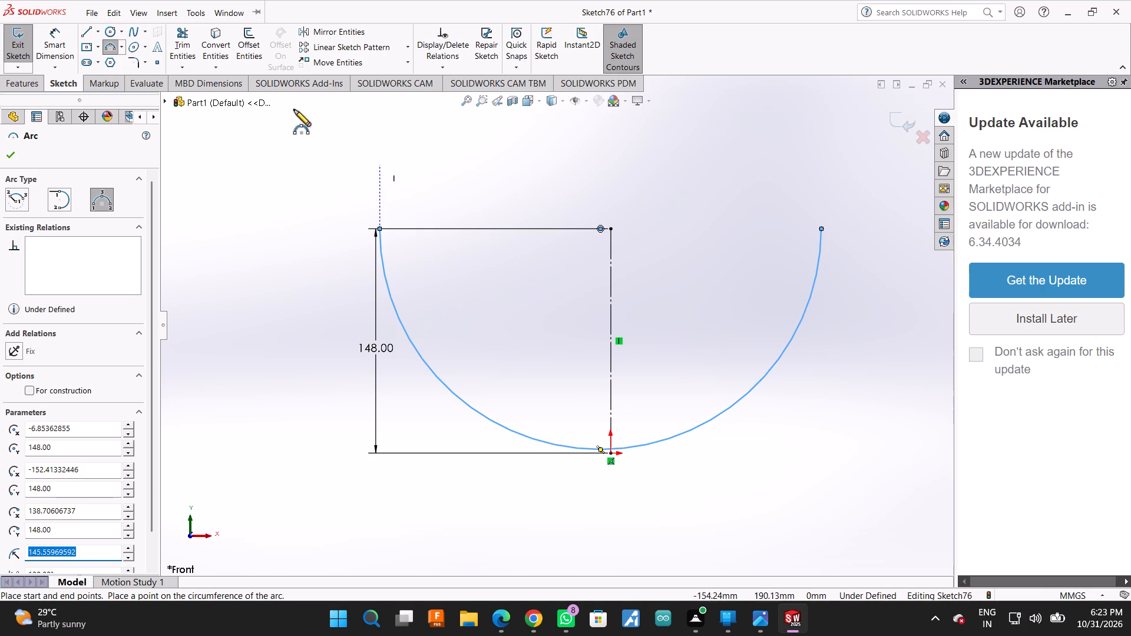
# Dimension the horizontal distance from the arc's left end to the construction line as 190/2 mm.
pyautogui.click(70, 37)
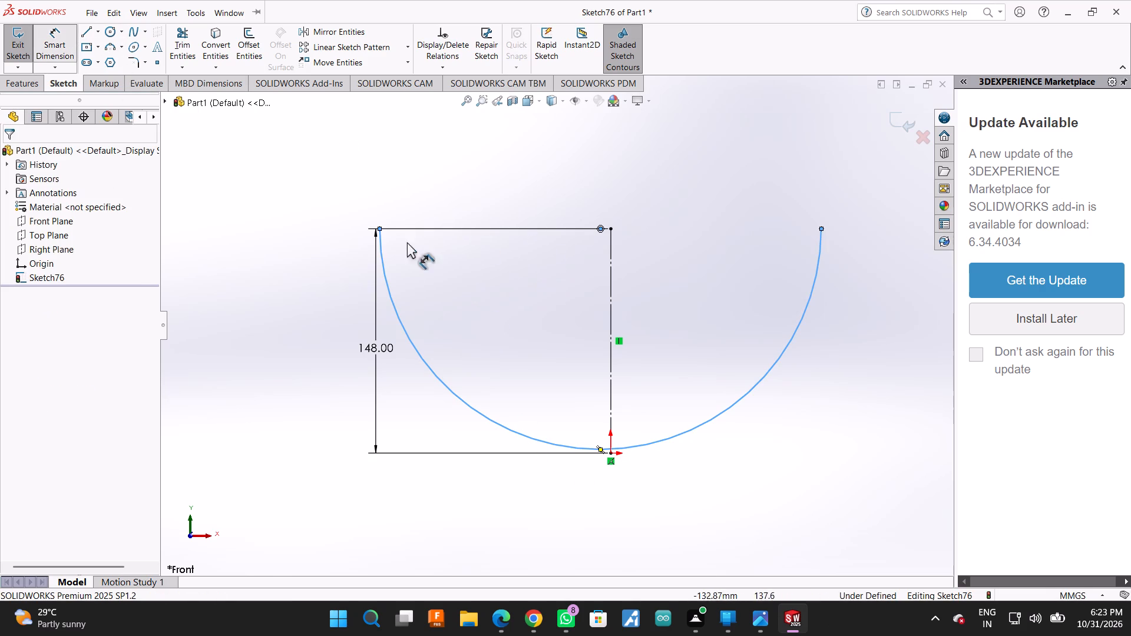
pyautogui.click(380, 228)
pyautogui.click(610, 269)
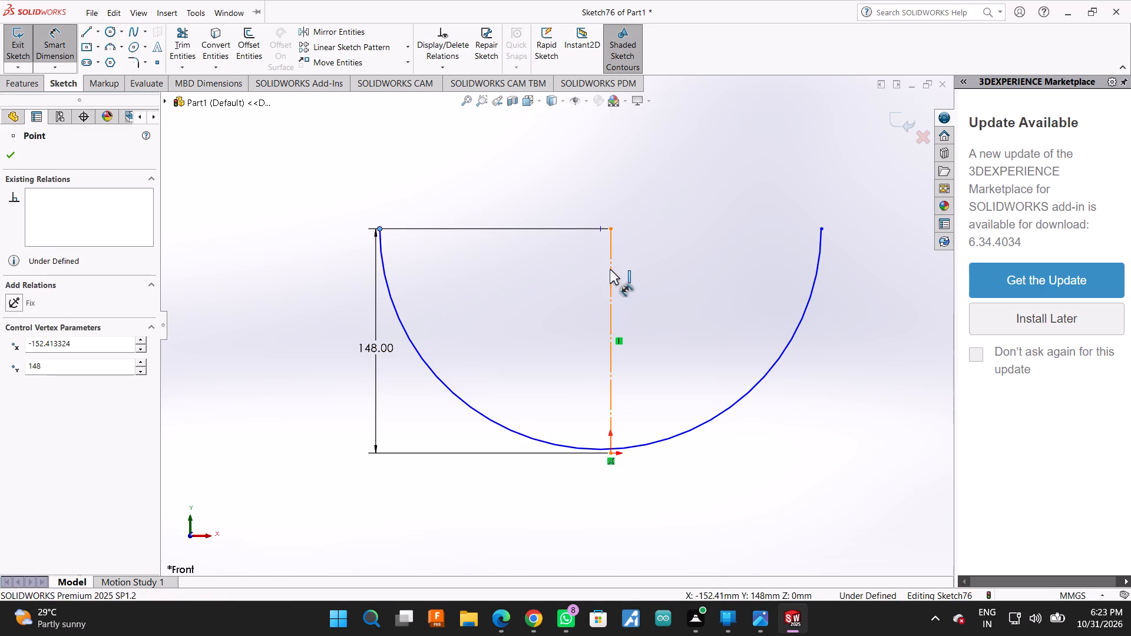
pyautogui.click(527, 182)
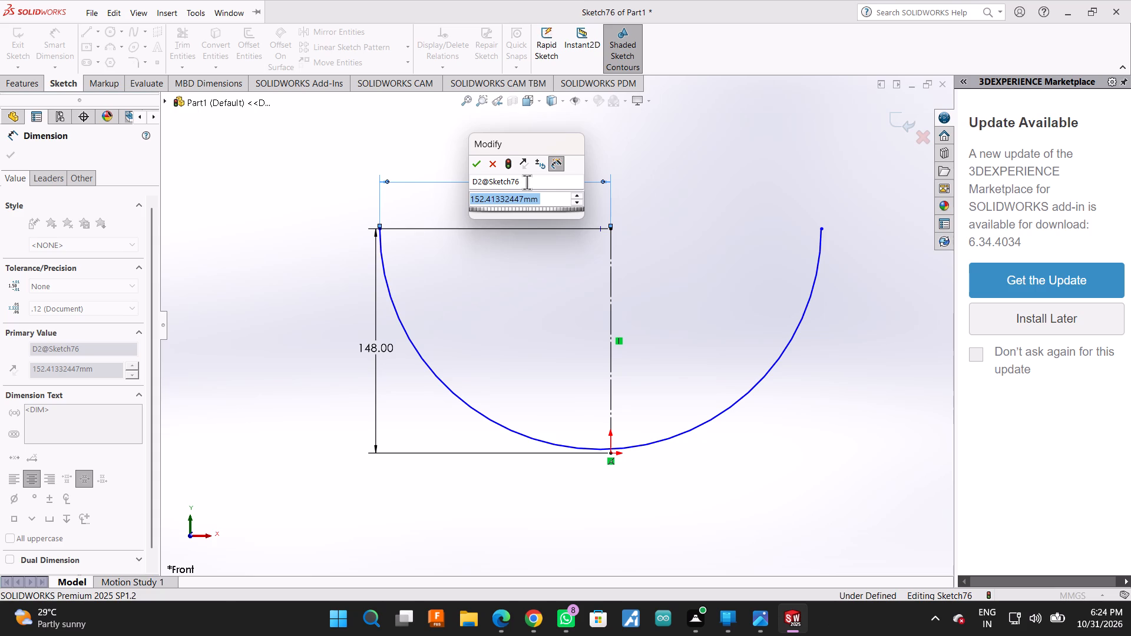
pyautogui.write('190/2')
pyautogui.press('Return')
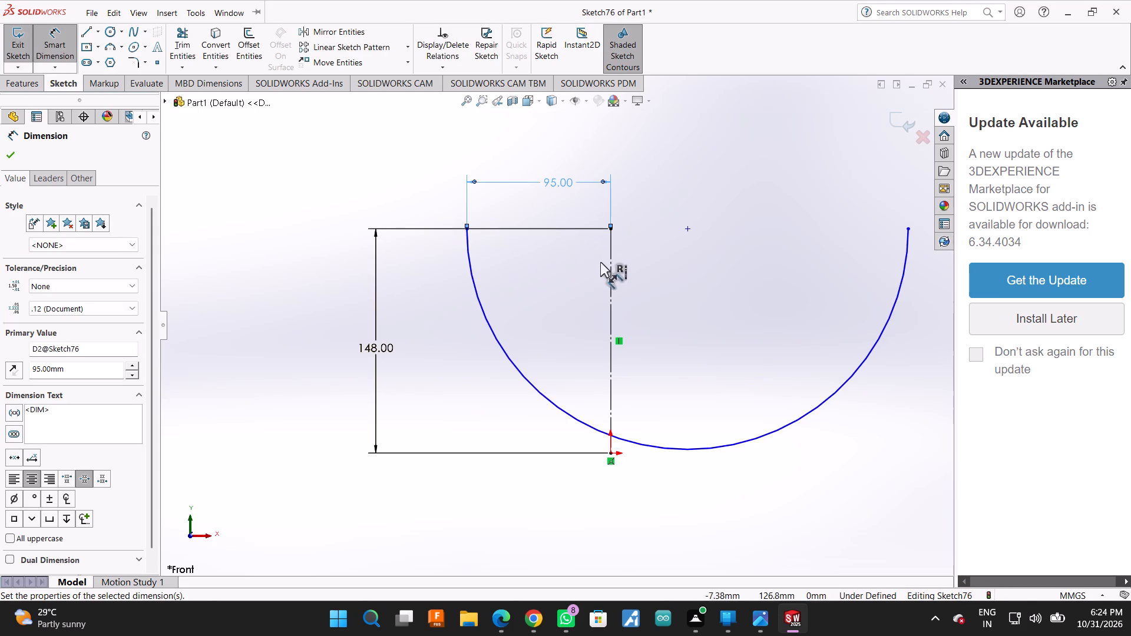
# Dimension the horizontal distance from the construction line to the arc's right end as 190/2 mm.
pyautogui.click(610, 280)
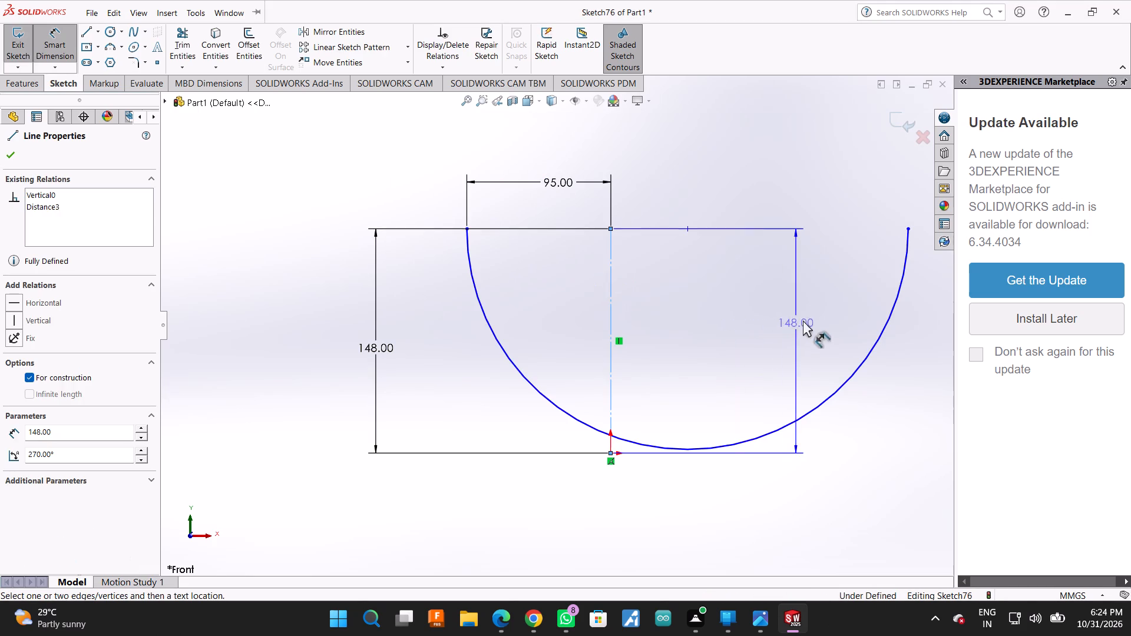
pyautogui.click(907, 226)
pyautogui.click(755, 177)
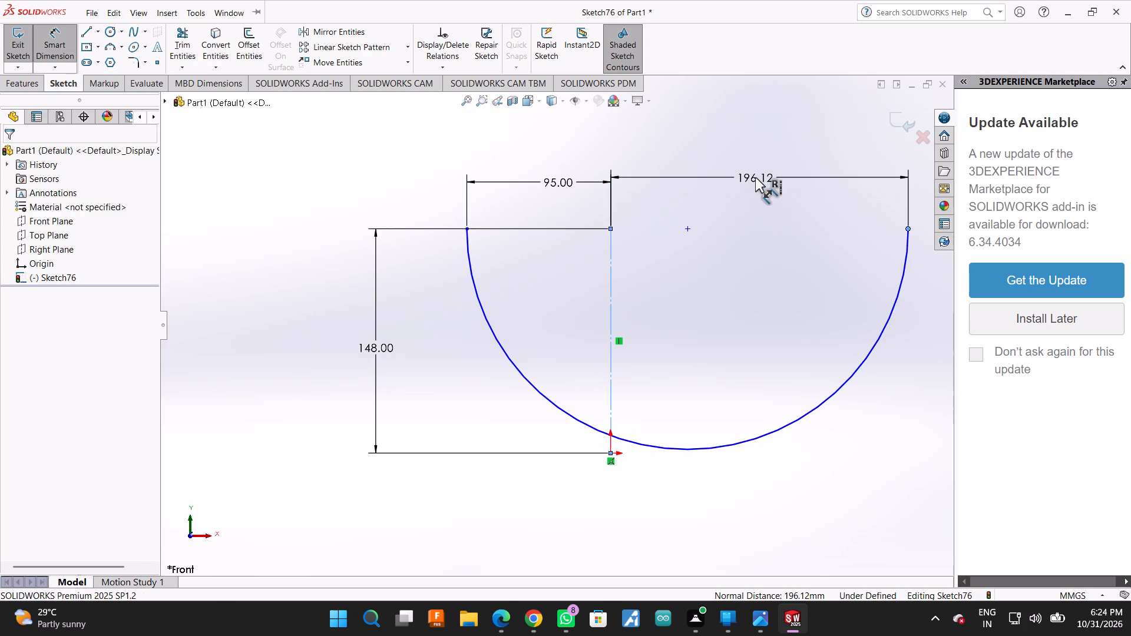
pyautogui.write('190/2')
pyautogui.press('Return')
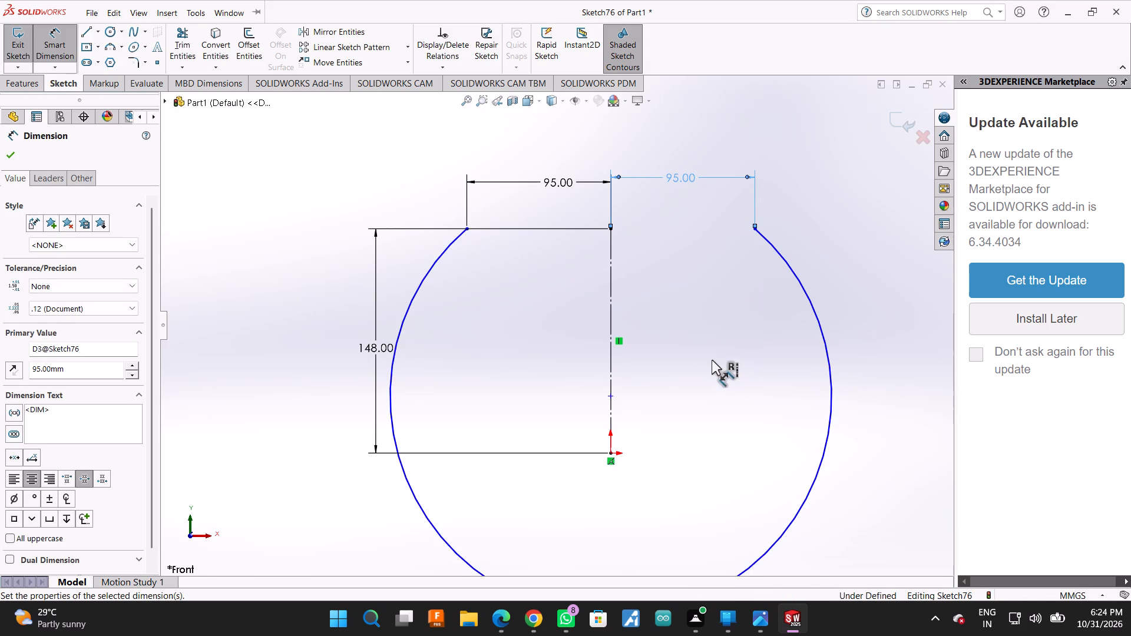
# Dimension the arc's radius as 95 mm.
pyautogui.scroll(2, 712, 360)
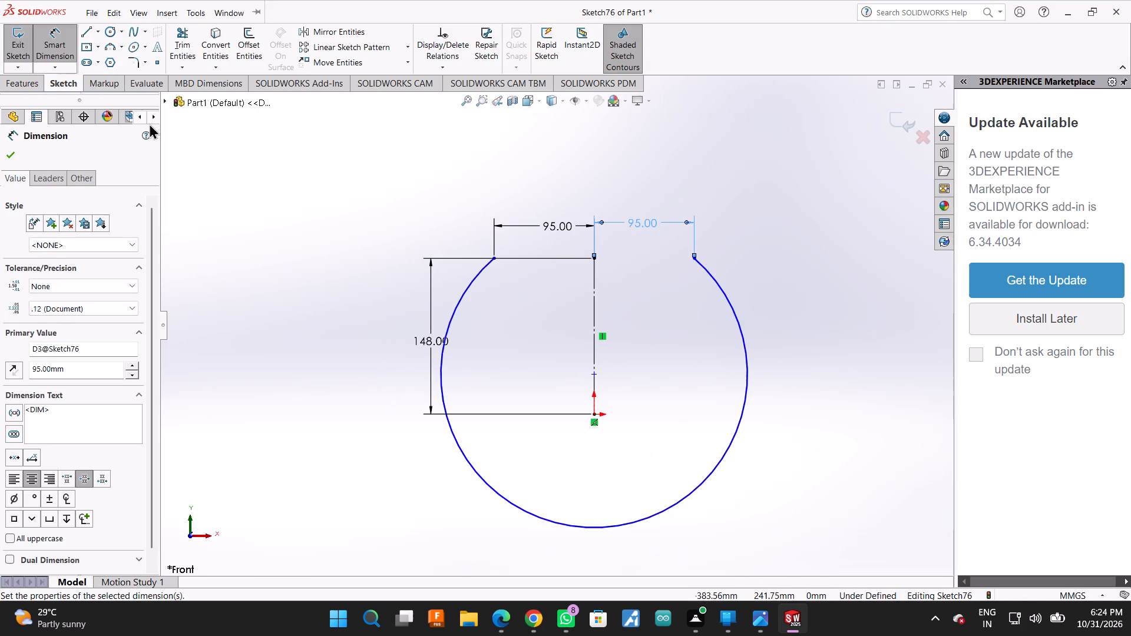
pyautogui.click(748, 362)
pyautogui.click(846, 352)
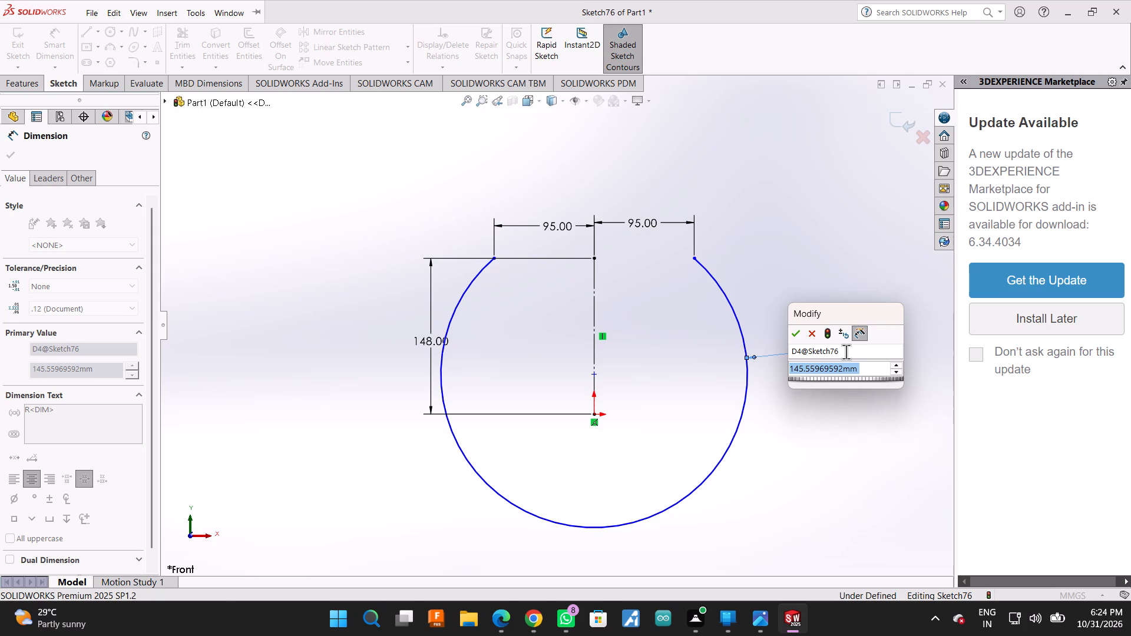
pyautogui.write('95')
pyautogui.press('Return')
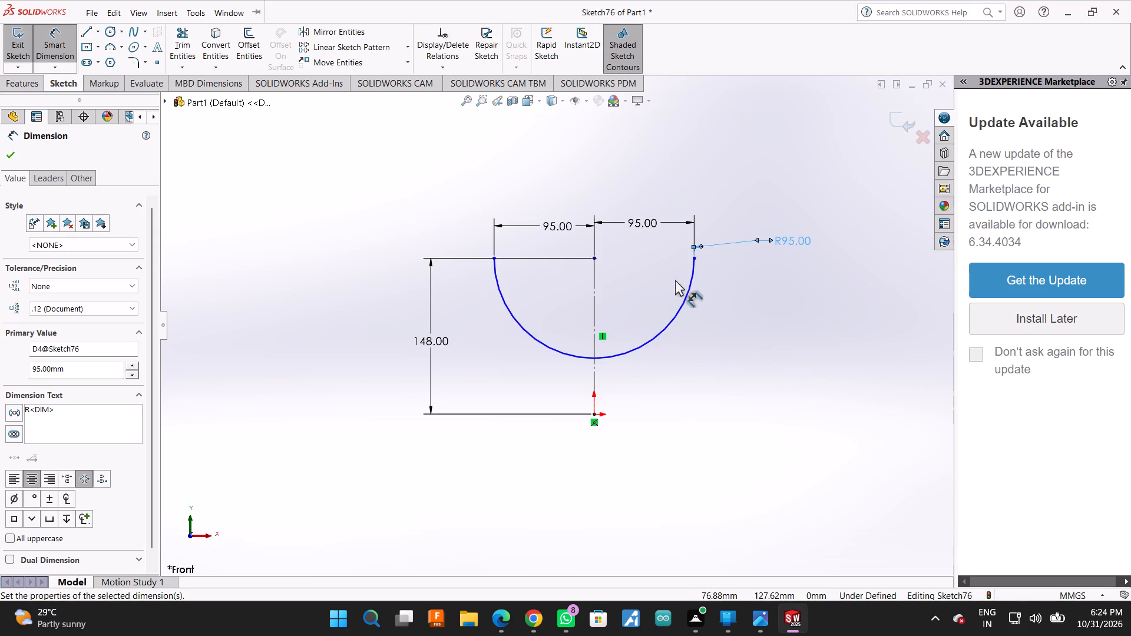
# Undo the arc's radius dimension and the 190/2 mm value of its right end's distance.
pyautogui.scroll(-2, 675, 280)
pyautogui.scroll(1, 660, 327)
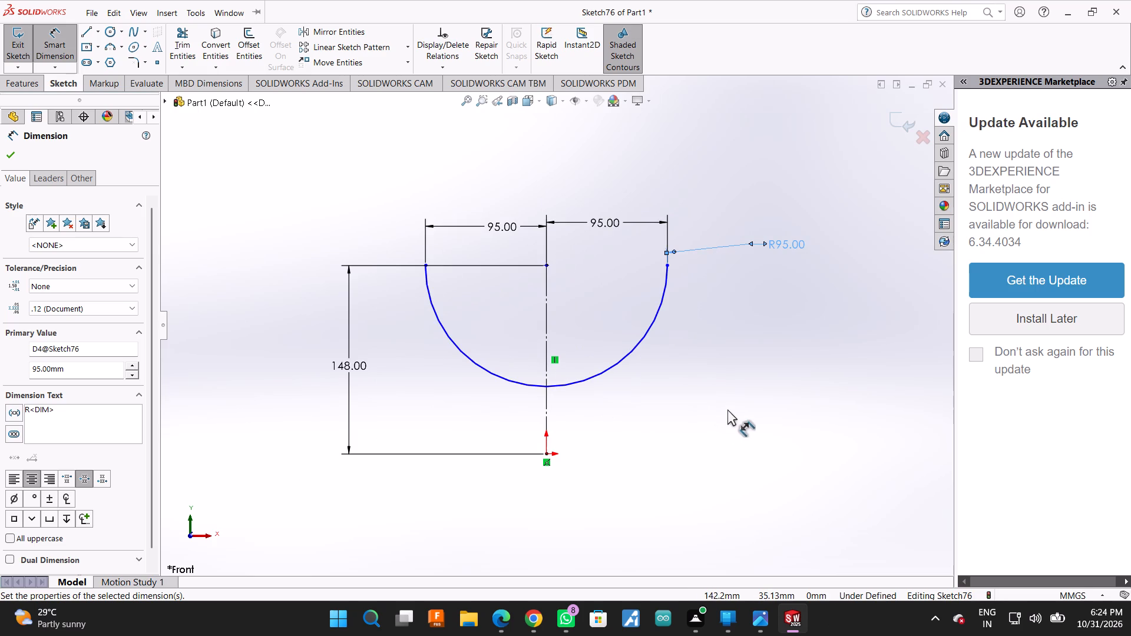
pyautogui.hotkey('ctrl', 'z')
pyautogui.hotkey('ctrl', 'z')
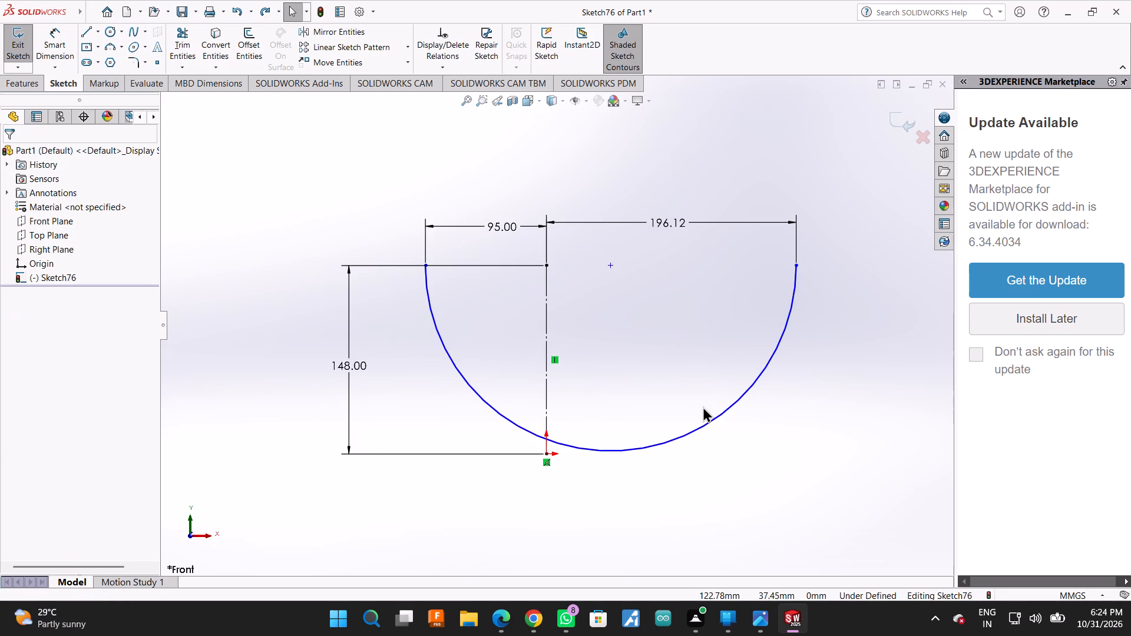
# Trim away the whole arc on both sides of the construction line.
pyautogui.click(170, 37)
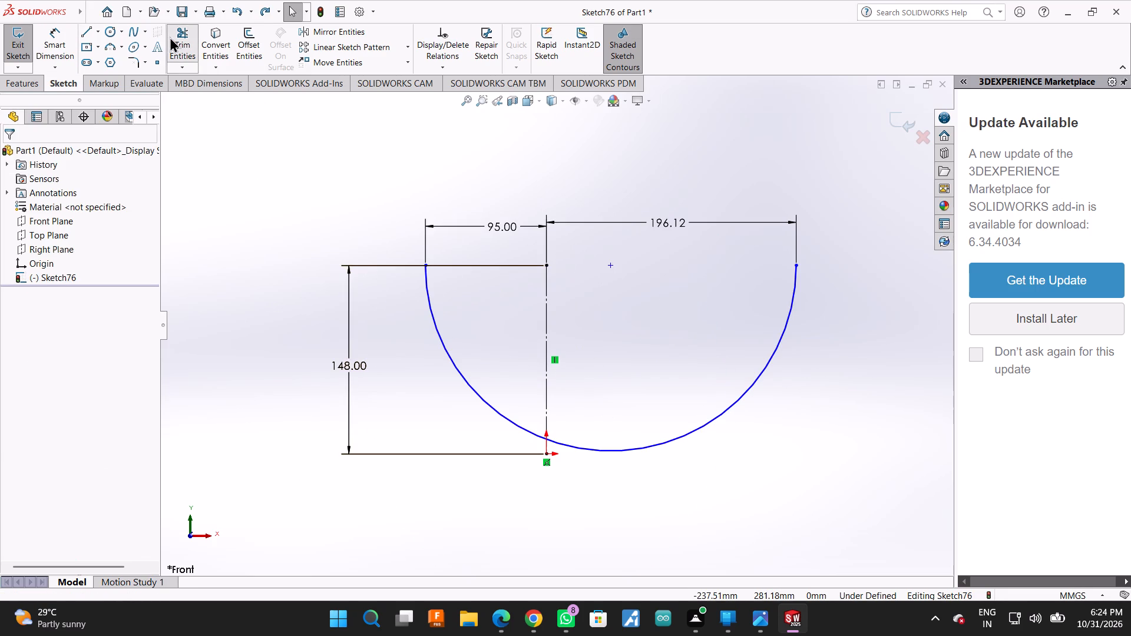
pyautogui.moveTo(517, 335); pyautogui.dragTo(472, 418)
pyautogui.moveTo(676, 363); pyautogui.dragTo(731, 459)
# Sketch a circle of 148 mm radius centred on the construction line's top end and passing through the origin.
pyautogui.click(104, 35)
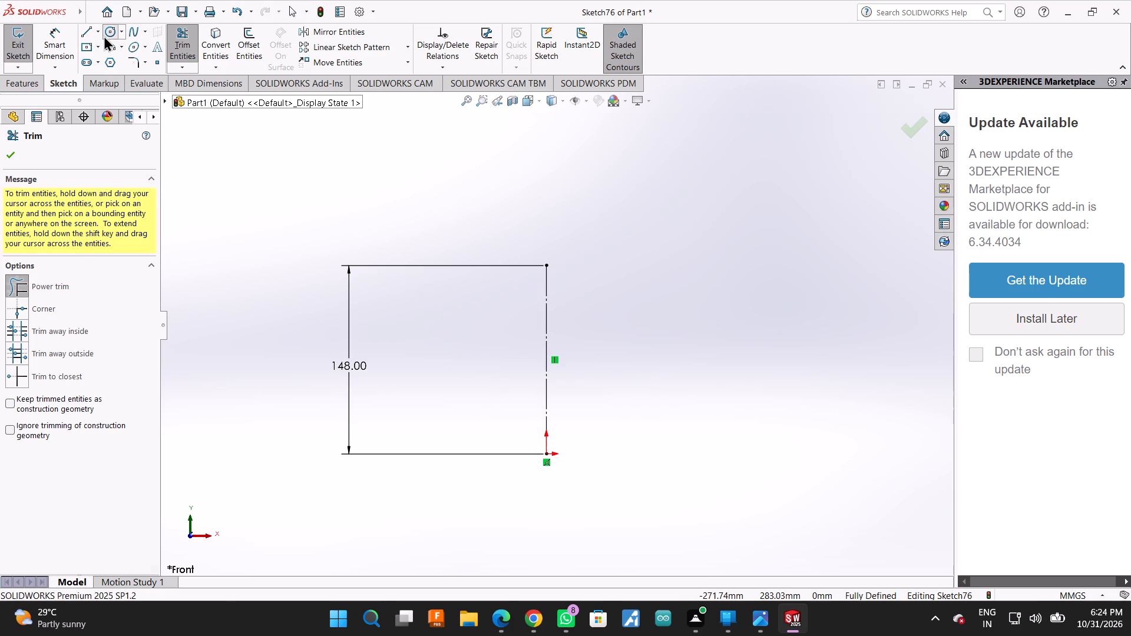
pyautogui.click(548, 266)
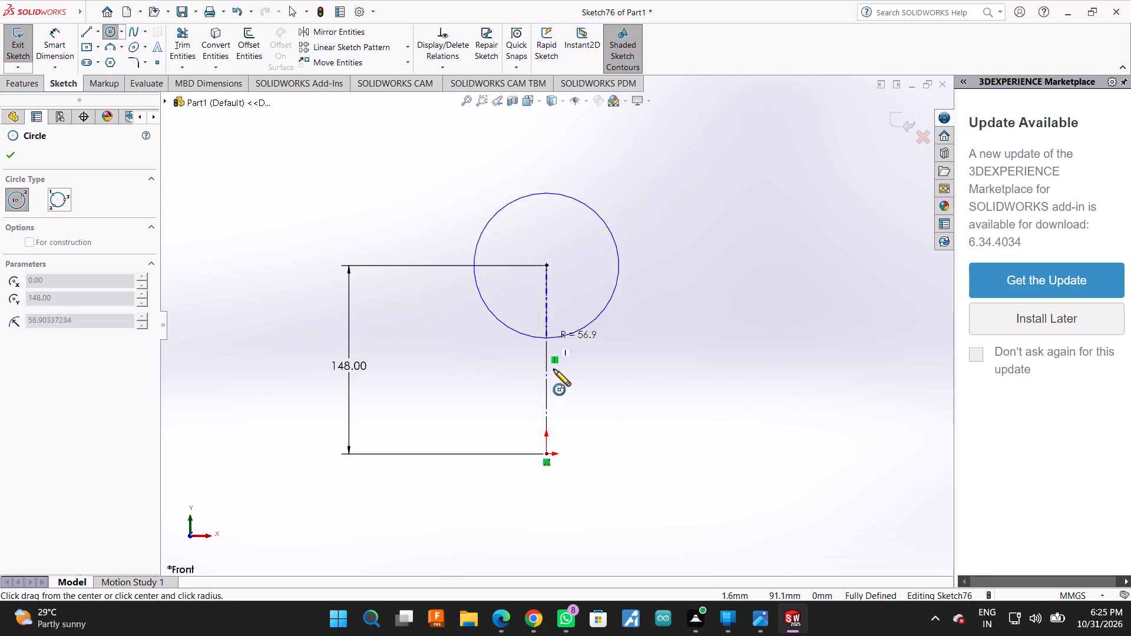
pyautogui.click(547, 454)
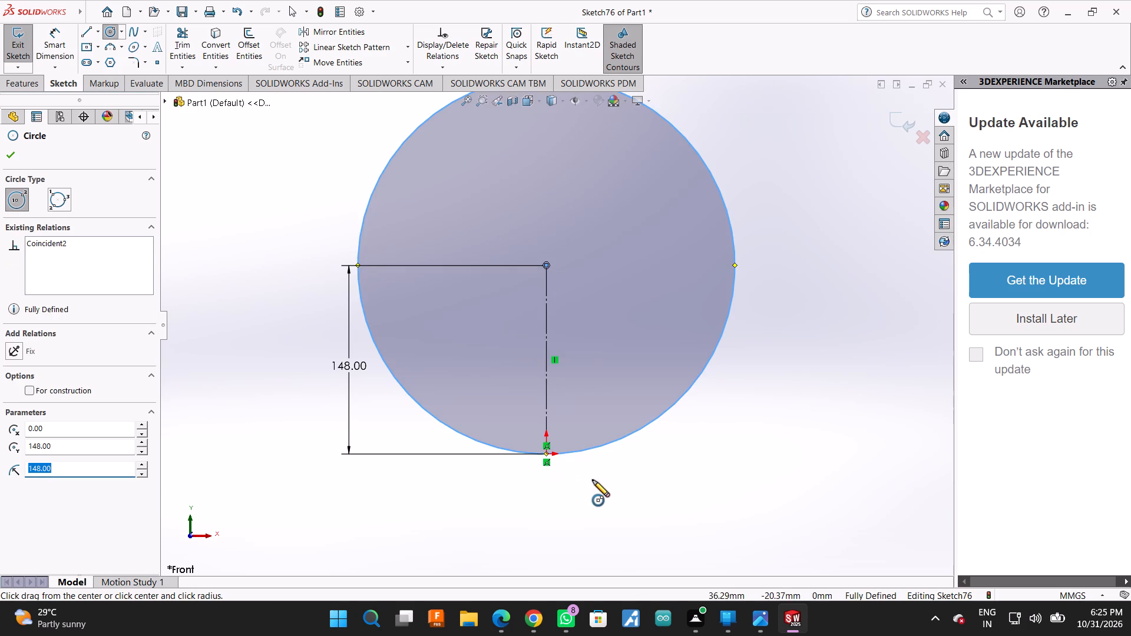
# Sketch a horizontal 296 mm line across the circle's full diameter, between its left and right quadrant points.
pyautogui.scroll(1, 593, 480)
pyautogui.click(6, 153)
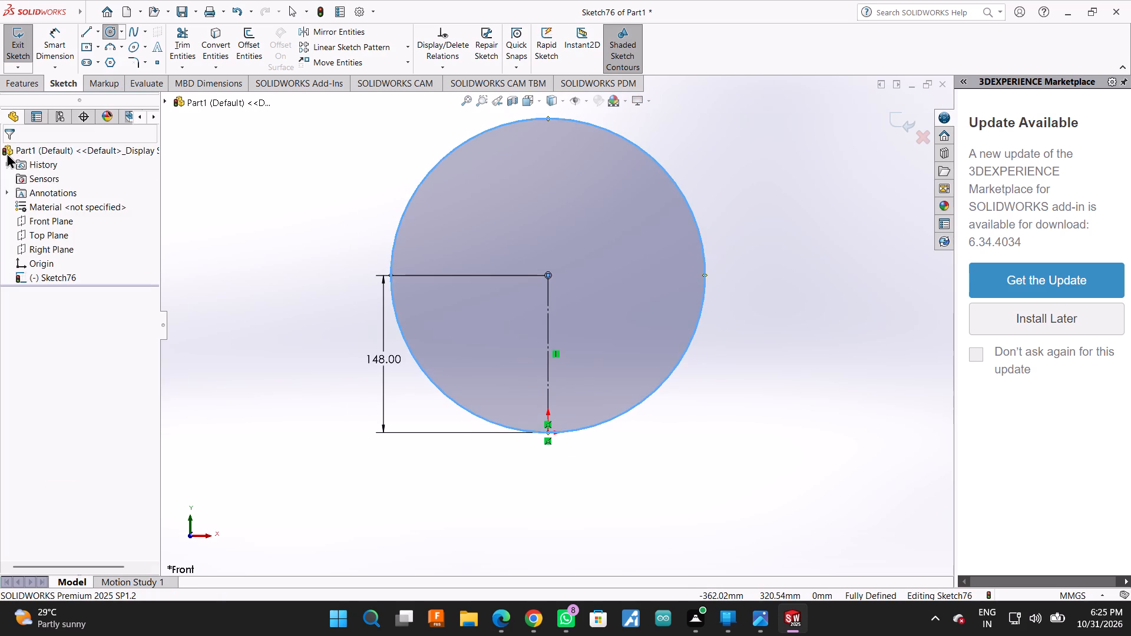
pyautogui.click(89, 27)
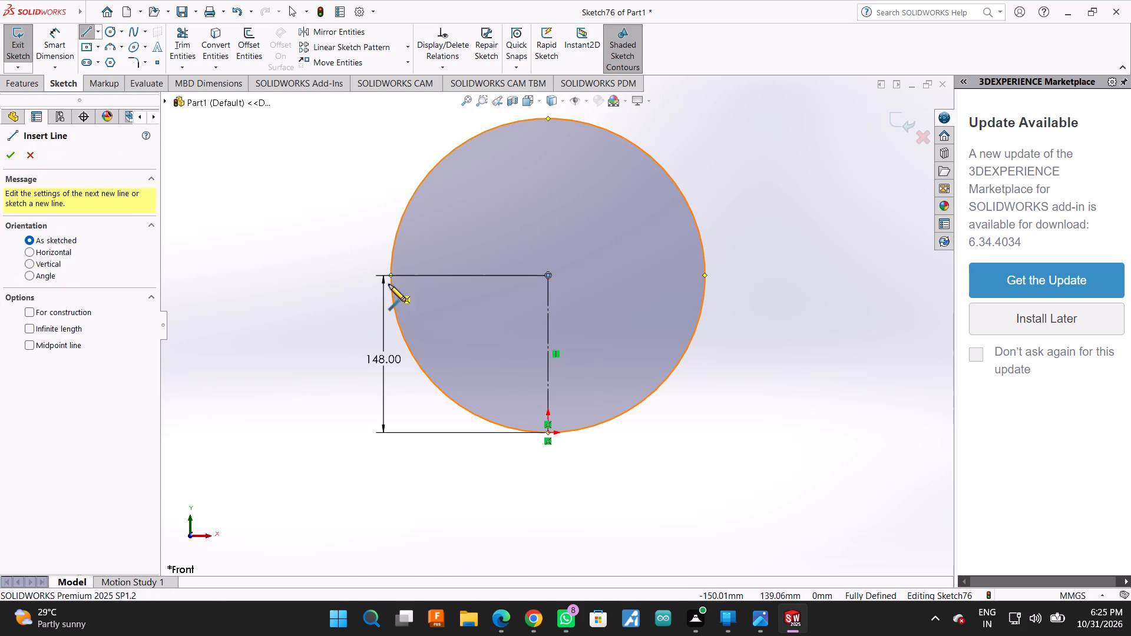
pyautogui.click(391, 277)
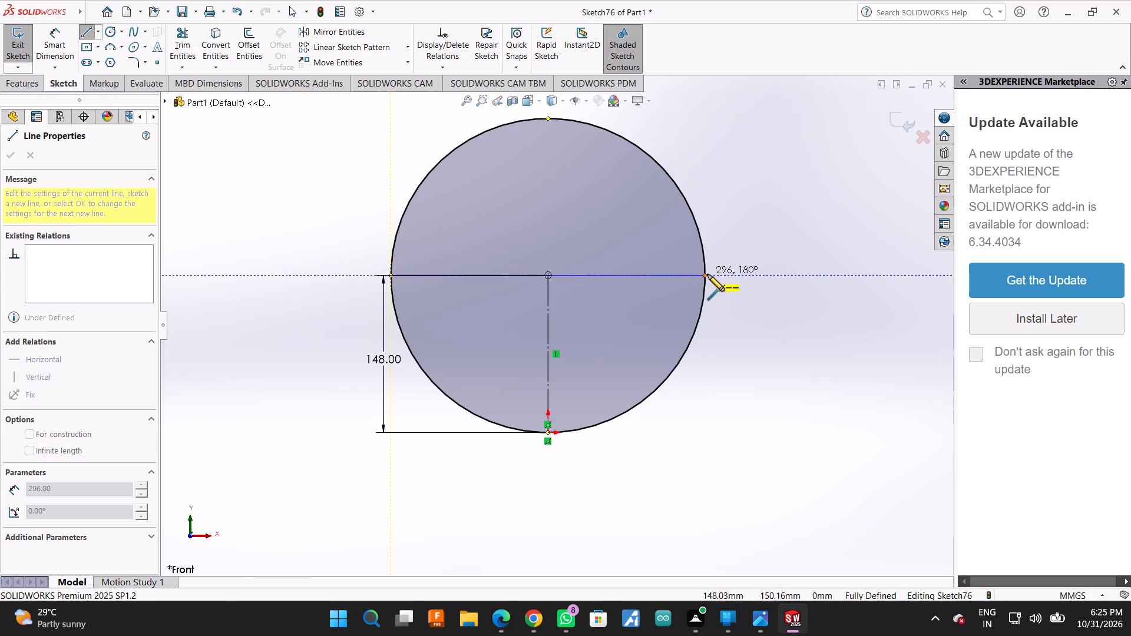
pyautogui.click(708, 274)
pyautogui.press('Escape')
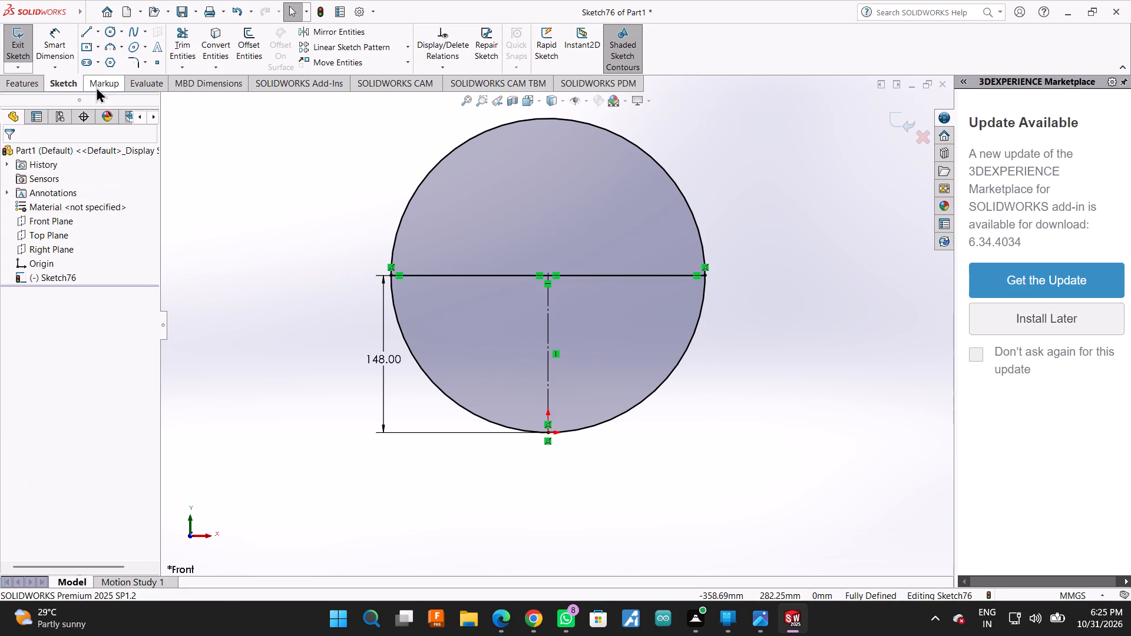
# Trim away the circle's upper half and both halves of the horizontal diameter line.
pyautogui.click(183, 29)
pyautogui.moveTo(359, 158); pyautogui.dragTo(798, 202)
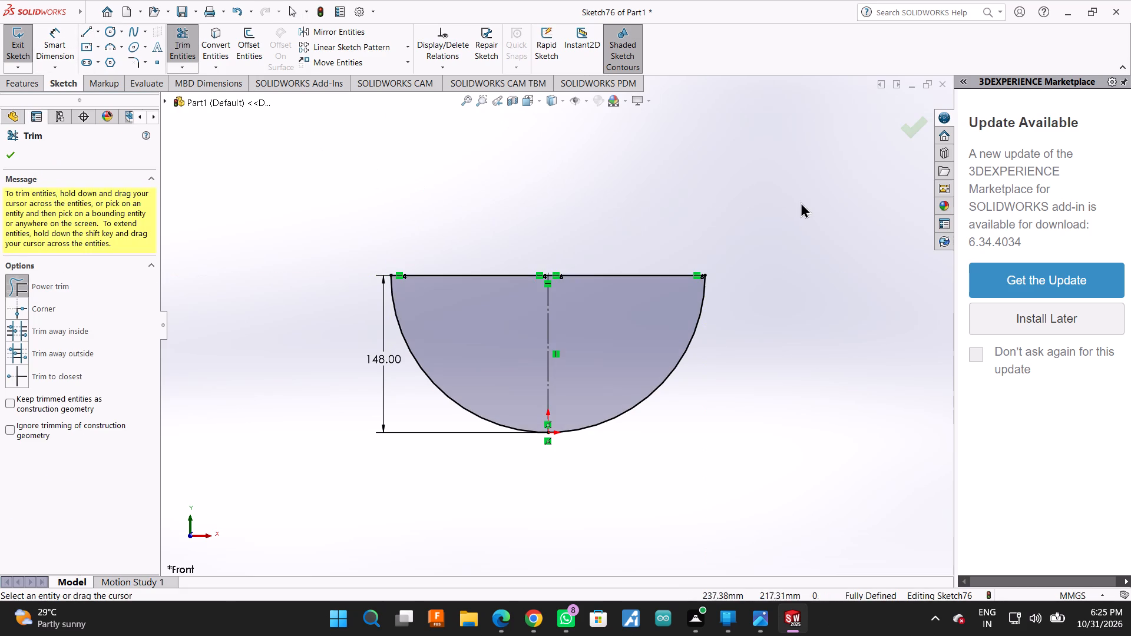
pyautogui.moveTo(431, 183); pyautogui.dragTo(462, 264)
pyautogui.moveTo(465, 268); pyautogui.dragTo(475, 294)
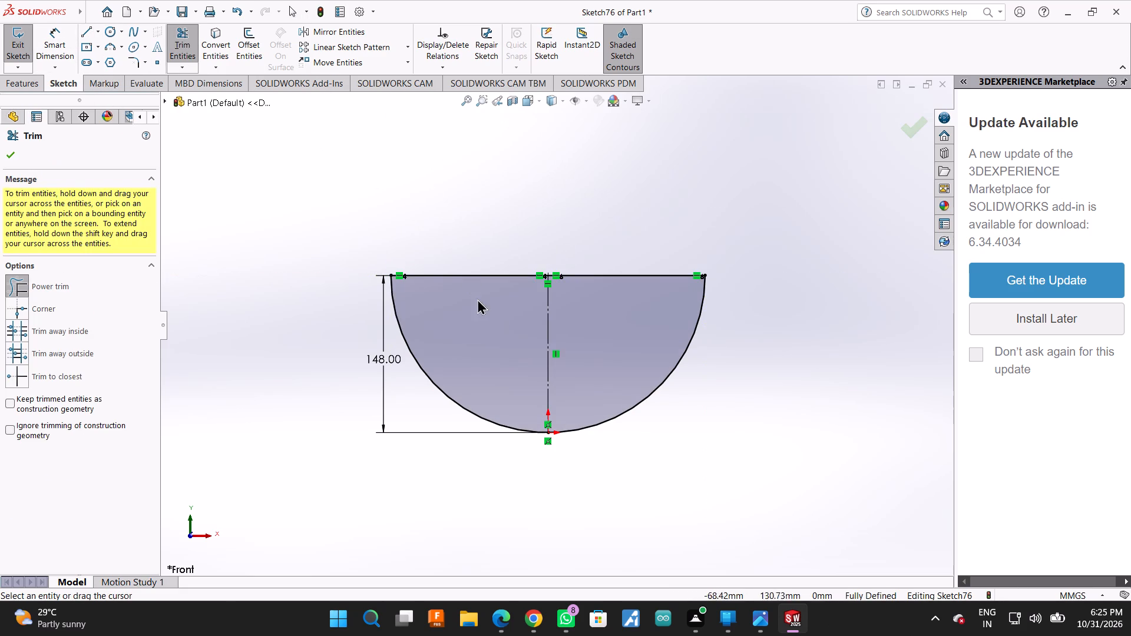
pyautogui.click(477, 300)
pyautogui.moveTo(511, 233); pyautogui.dragTo(517, 307)
pyautogui.moveTo(631, 228); pyautogui.dragTo(641, 279)
pyautogui.click(903, 122)
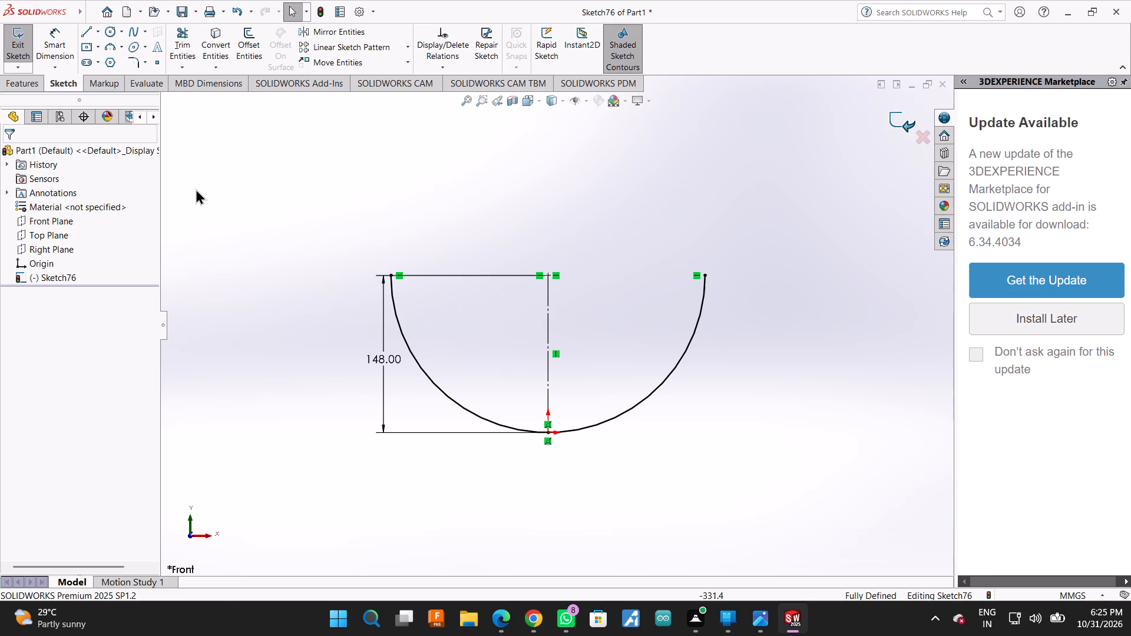
# Sketch a horizontal construction line about 124 mm long across the semicircle's left end, level with its centre.
pyautogui.click(87, 34)
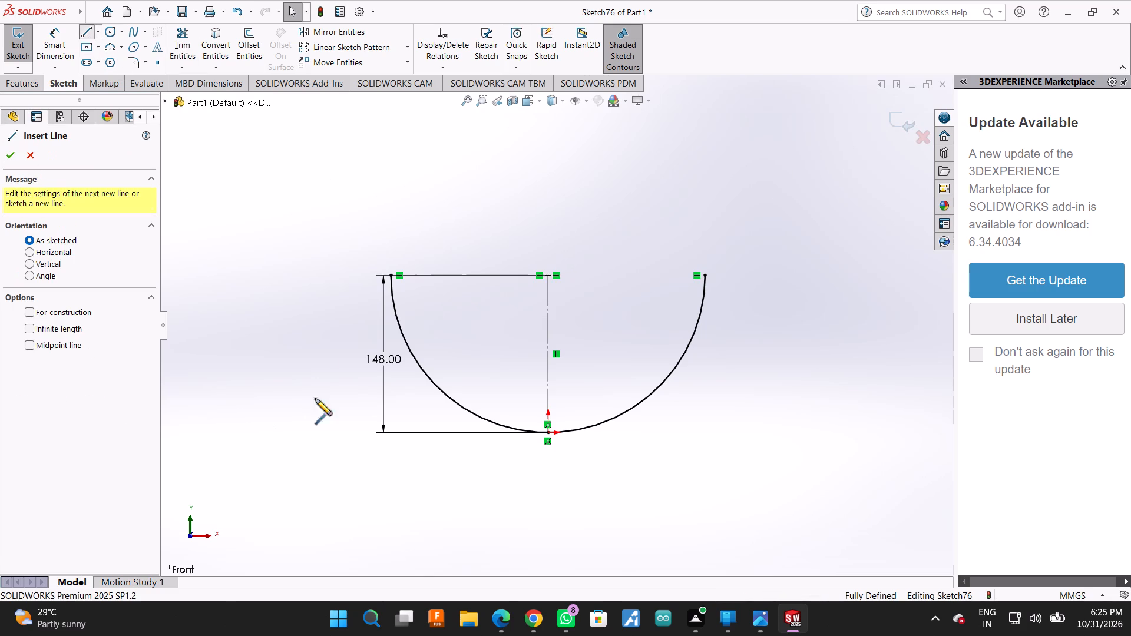
pyautogui.click(338, 273)
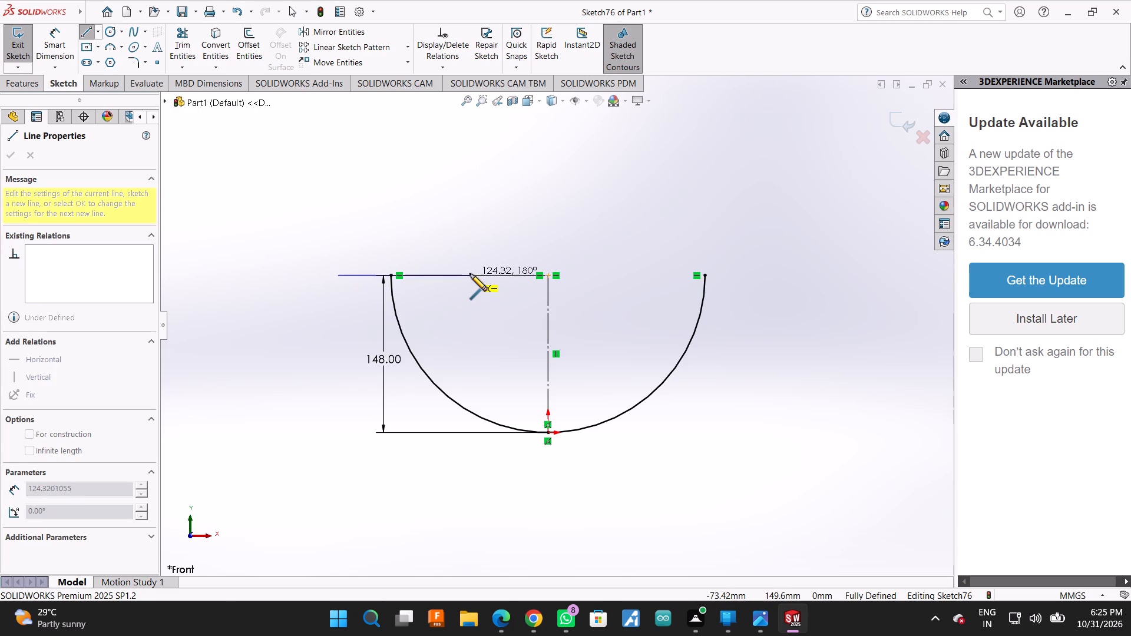
pyautogui.click(470, 274)
pyautogui.press('Escape')
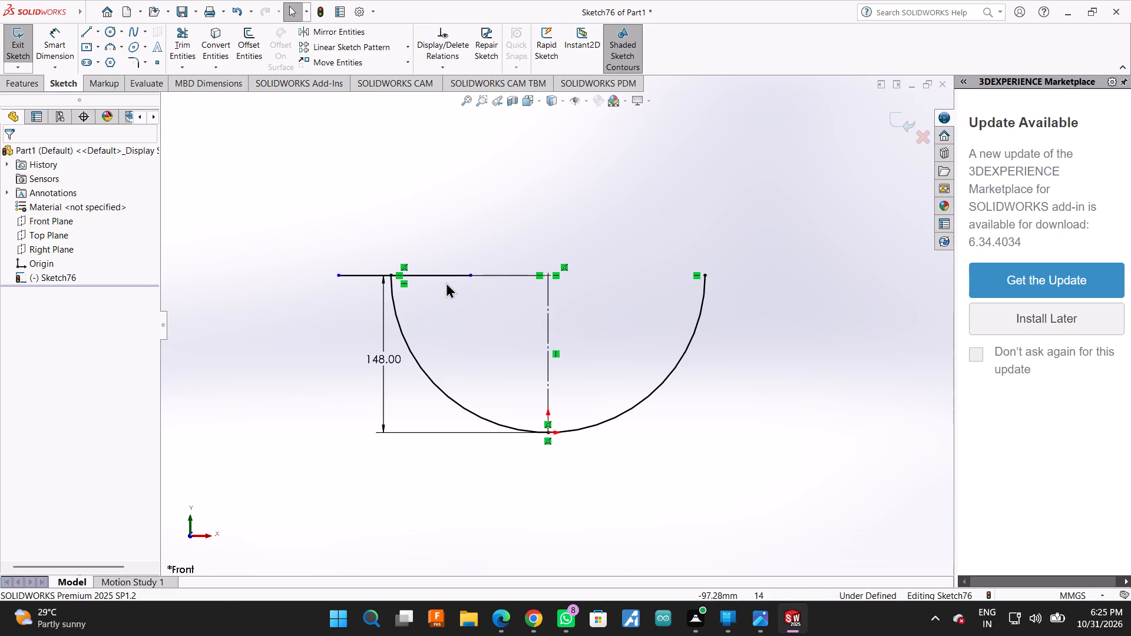
pyautogui.keyDown('ctrl'); pyautogui.click(448, 275); pyautogui.keyUp('ctrl')
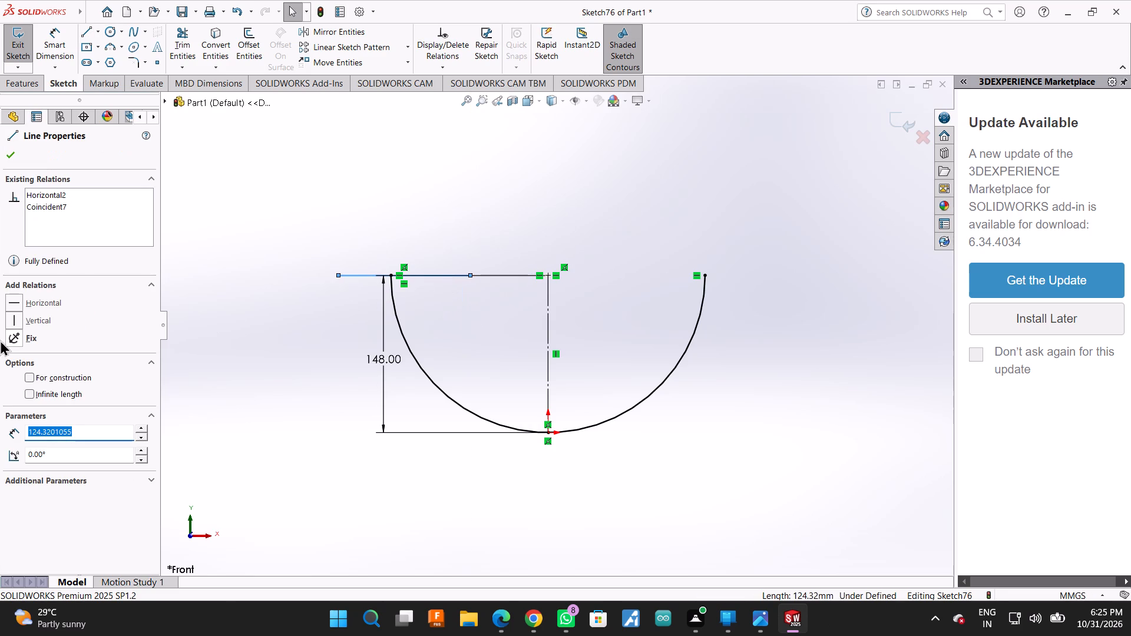
pyautogui.click(28, 379)
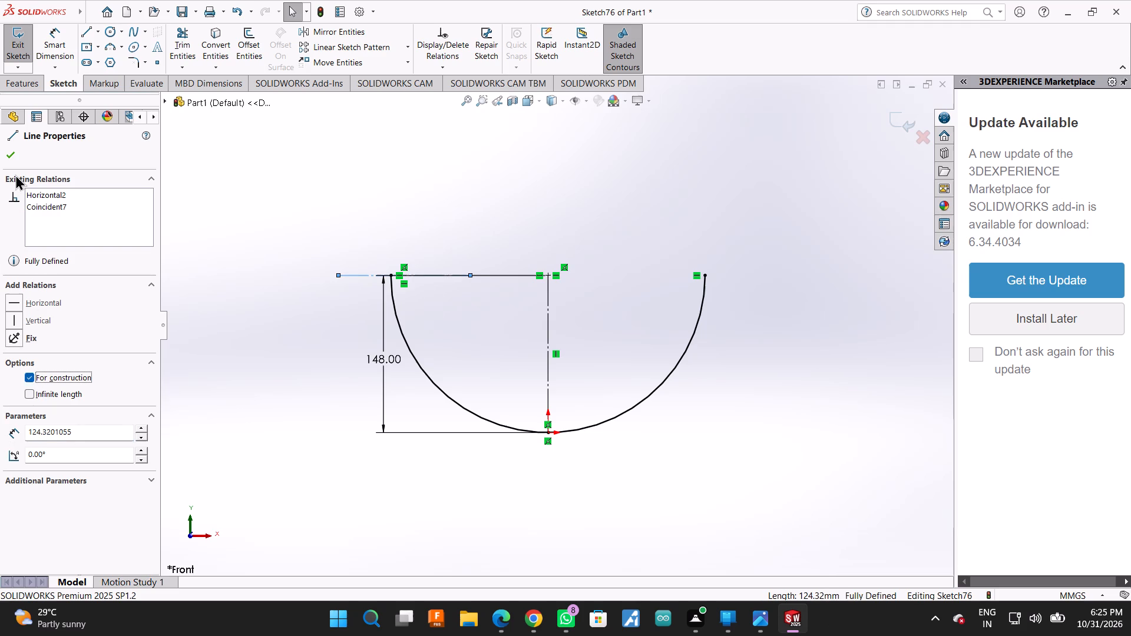
pyautogui.click(5, 156)
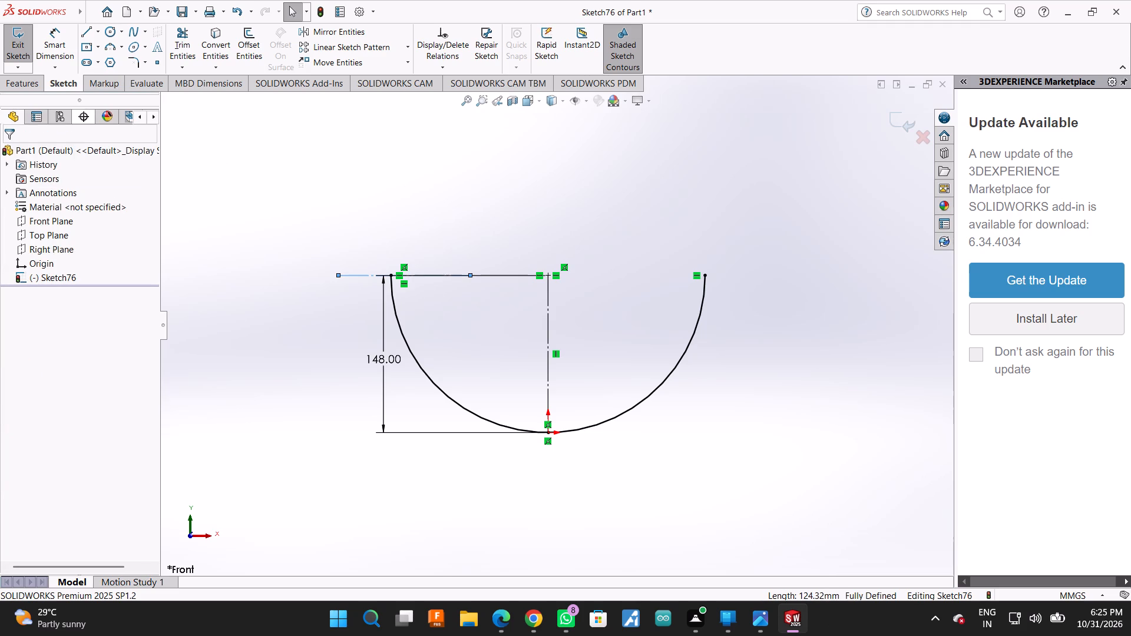
# Dimension the horizontal construction line's length as 100 mm.
pyautogui.click(46, 41)
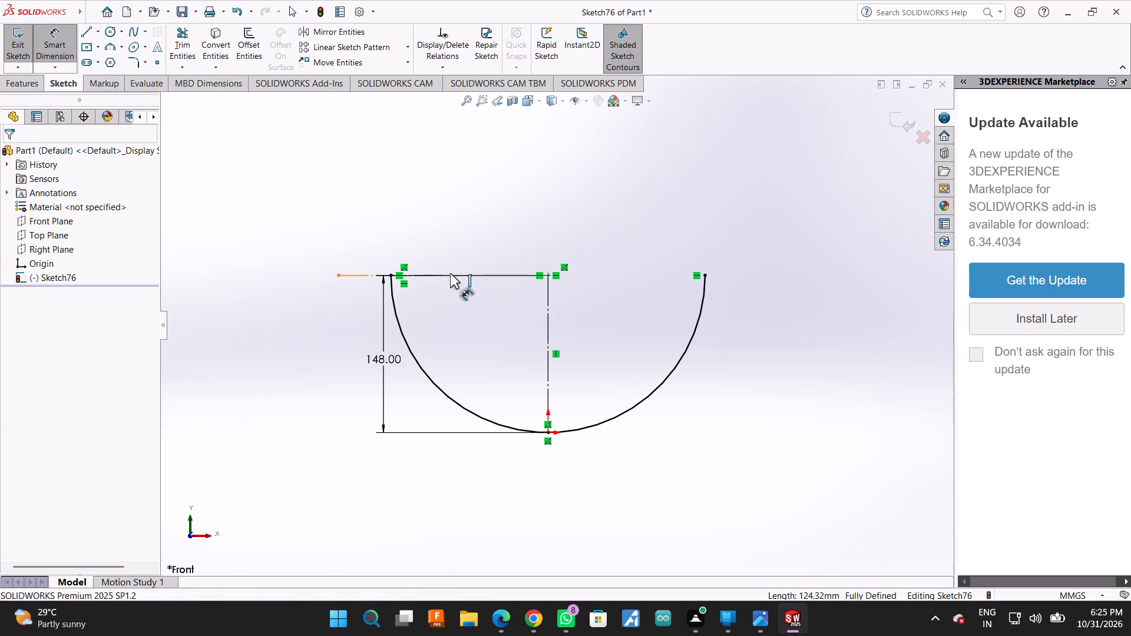
pyautogui.click(449, 274)
pyautogui.click(430, 207)
pyautogui.write('100')
pyautogui.press('Return')
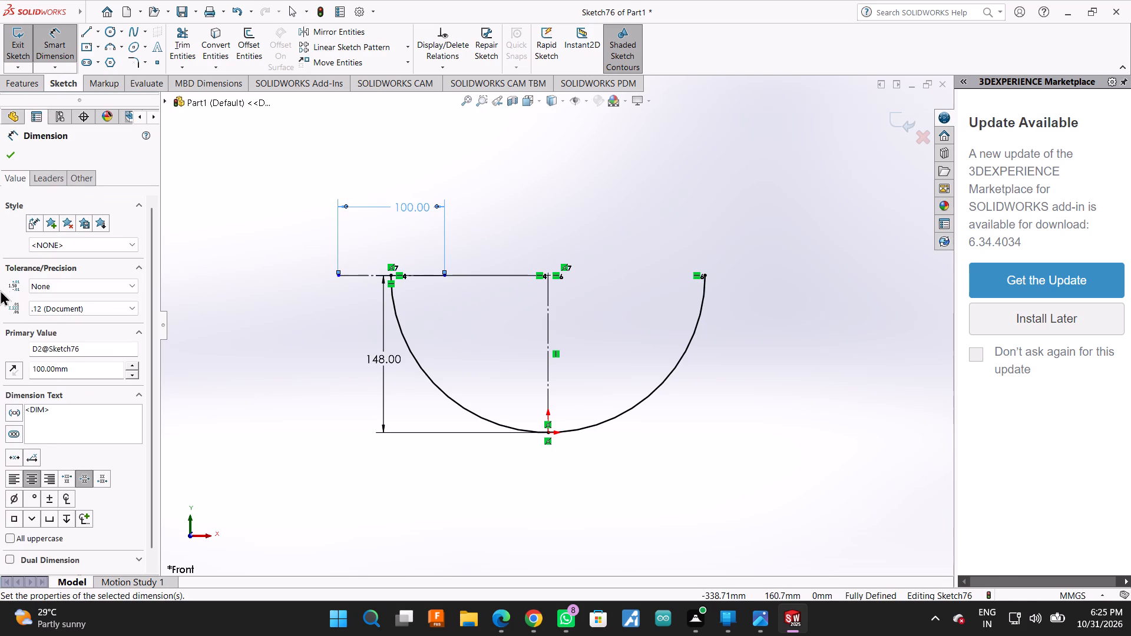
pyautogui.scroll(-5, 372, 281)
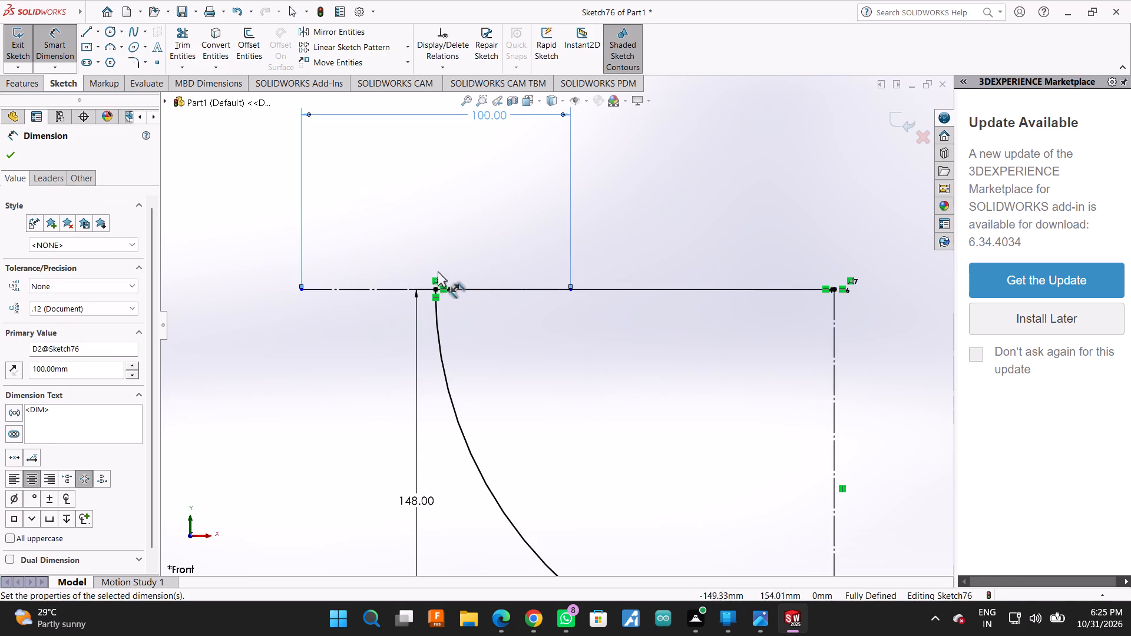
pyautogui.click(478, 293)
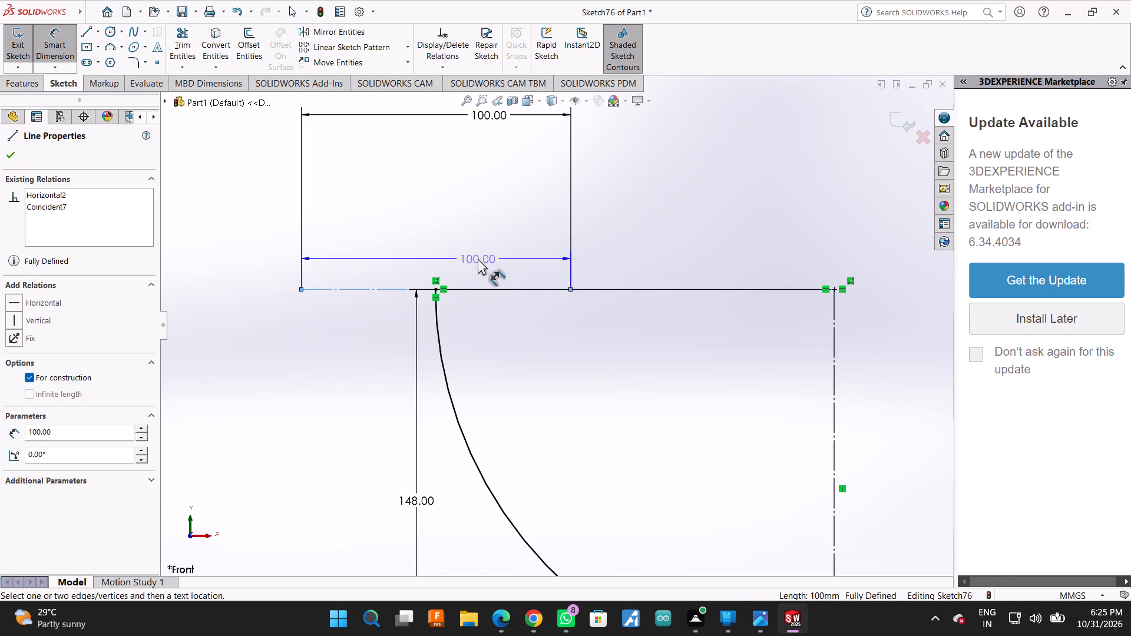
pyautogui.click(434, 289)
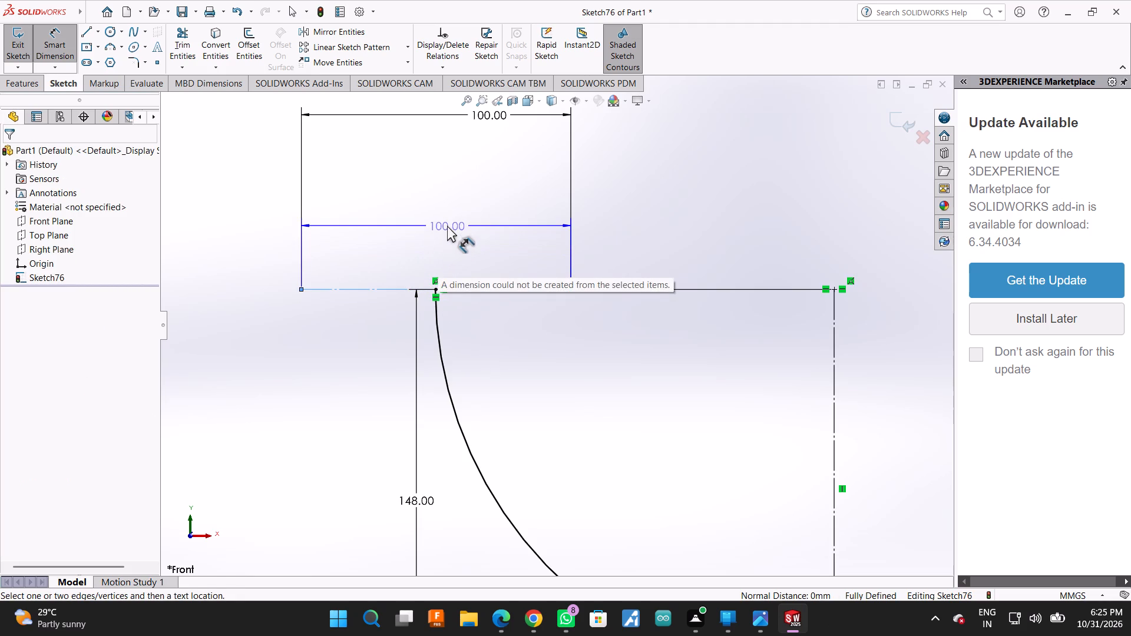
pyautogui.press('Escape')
# Dimension the distance from the arc's left end to the horizontal construction line's right end as 50 mm.
pyautogui.click(438, 290)
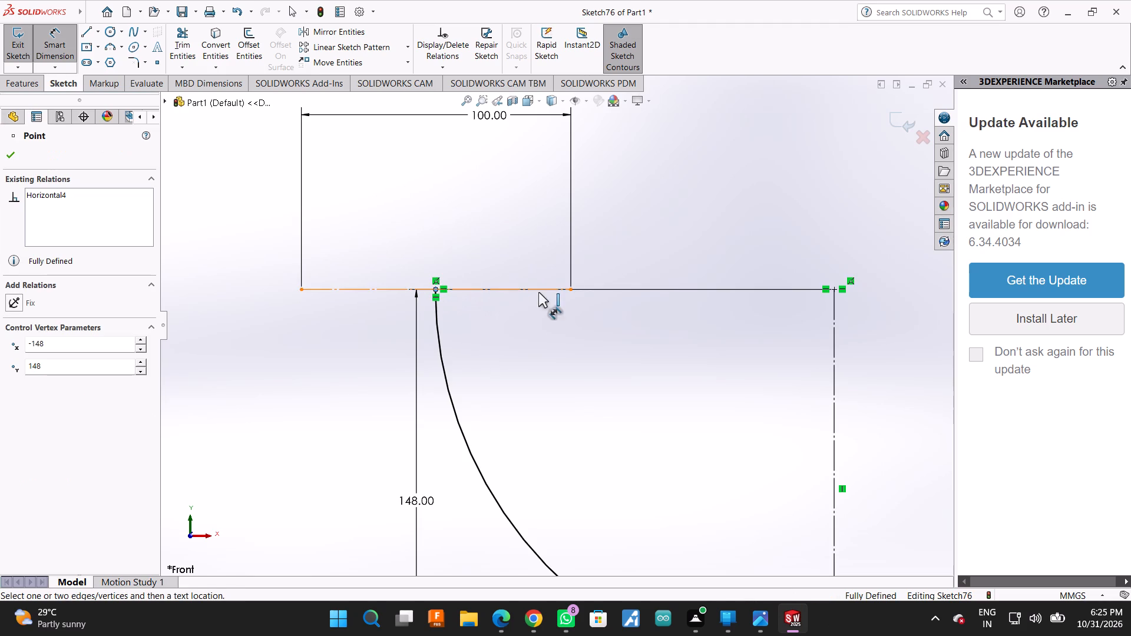
pyautogui.click(568, 288)
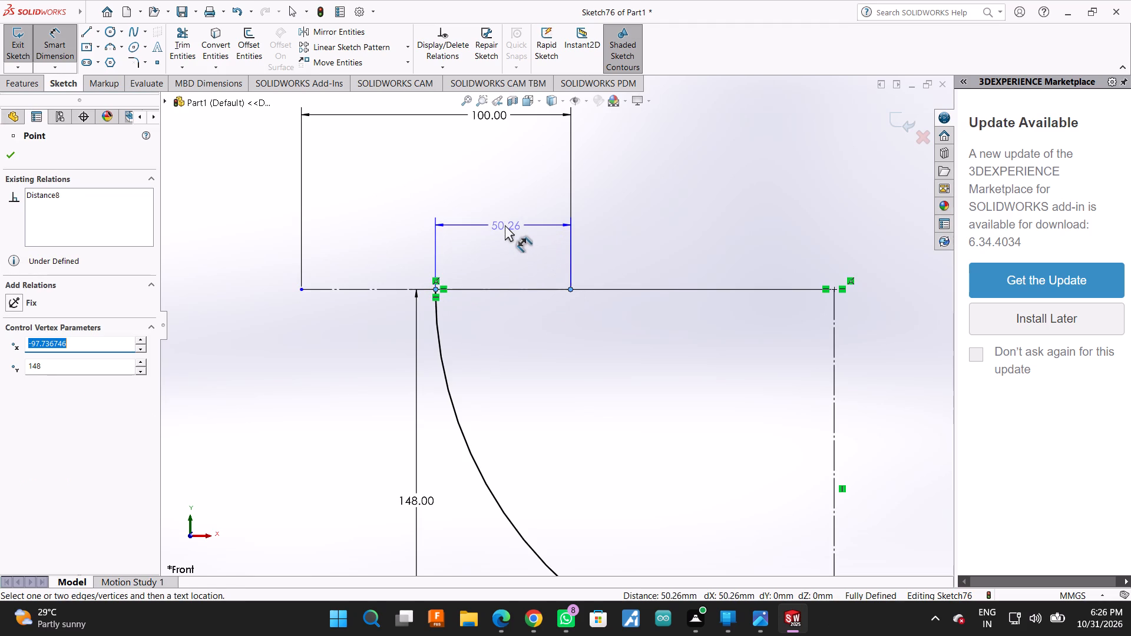
pyautogui.click(504, 225)
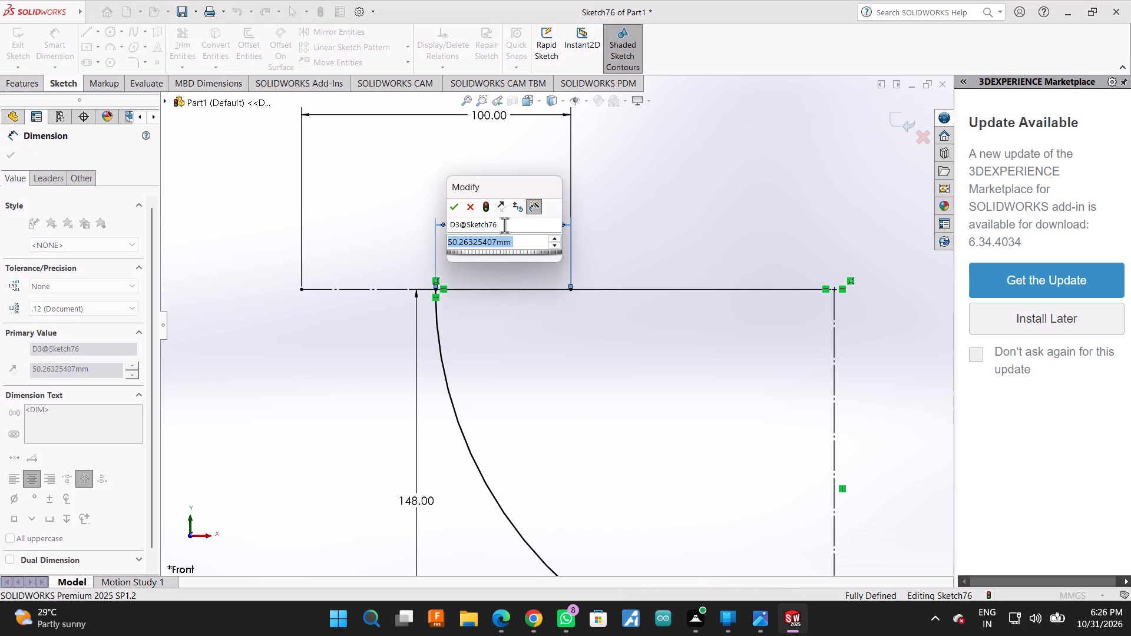
pyautogui.write('50')
pyautogui.press('Return')
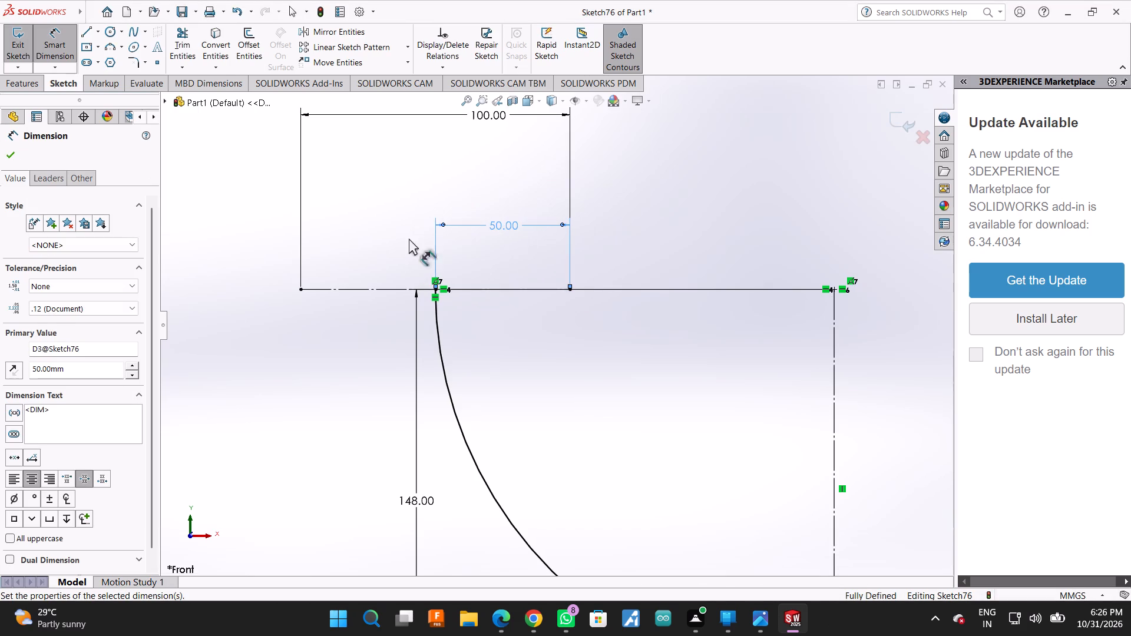
pyautogui.click(6, 157)
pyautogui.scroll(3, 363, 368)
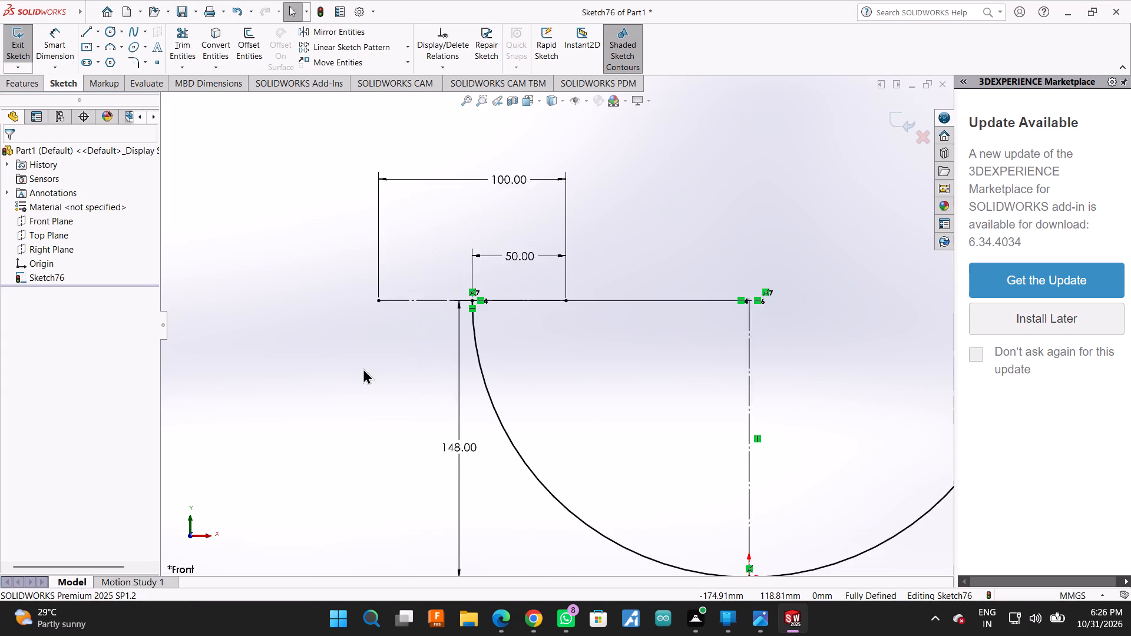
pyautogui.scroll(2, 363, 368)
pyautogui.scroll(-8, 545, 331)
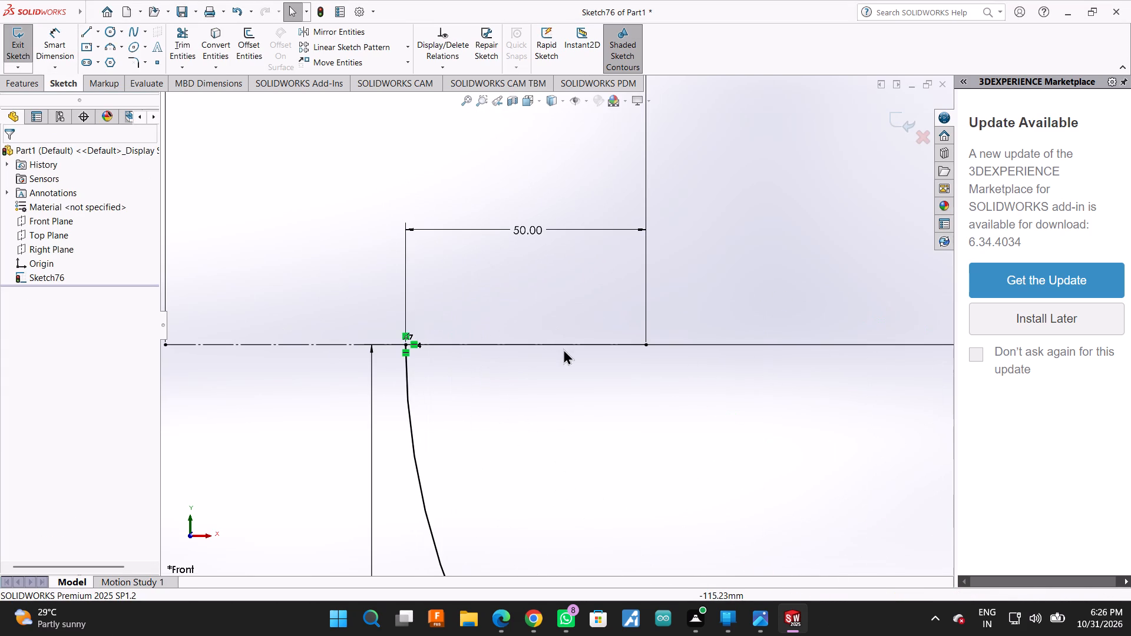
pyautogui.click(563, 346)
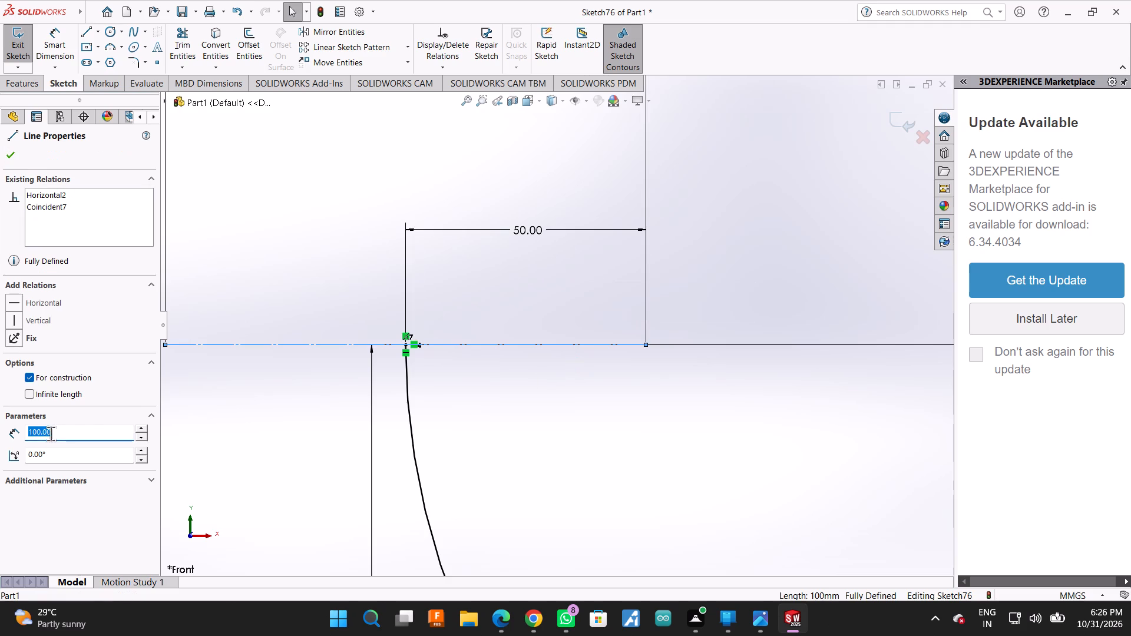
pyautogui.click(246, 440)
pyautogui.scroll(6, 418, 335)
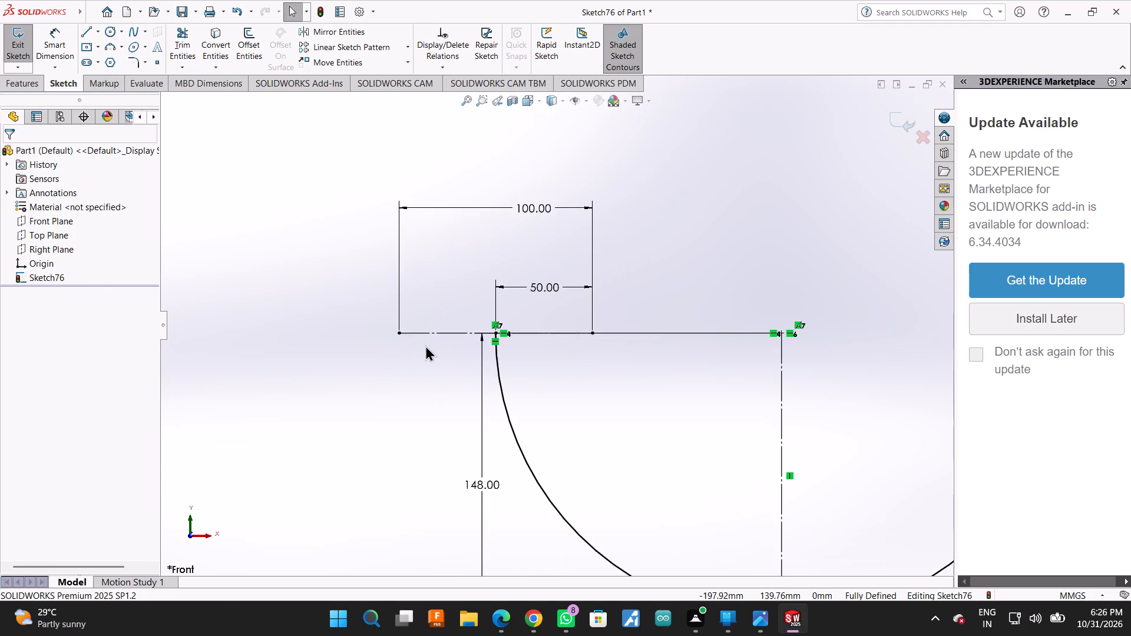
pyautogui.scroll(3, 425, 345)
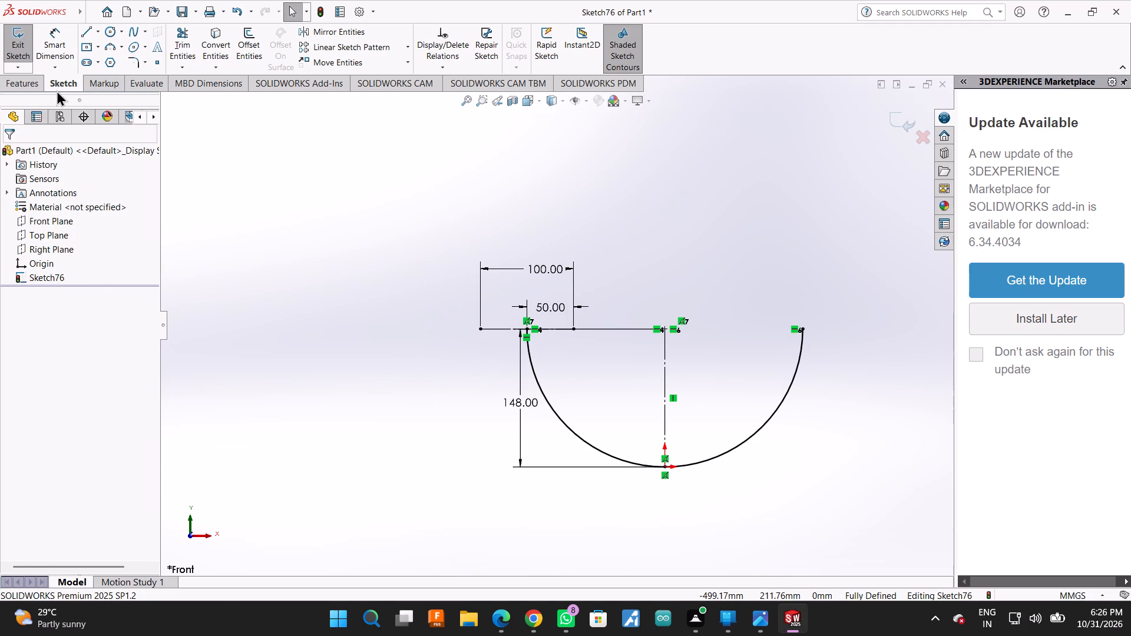
# Sweep a circular profile of 100 mm diameter along the semicircular path as a one-direction thin feature 70 mm thick.
pyautogui.click(31, 82)
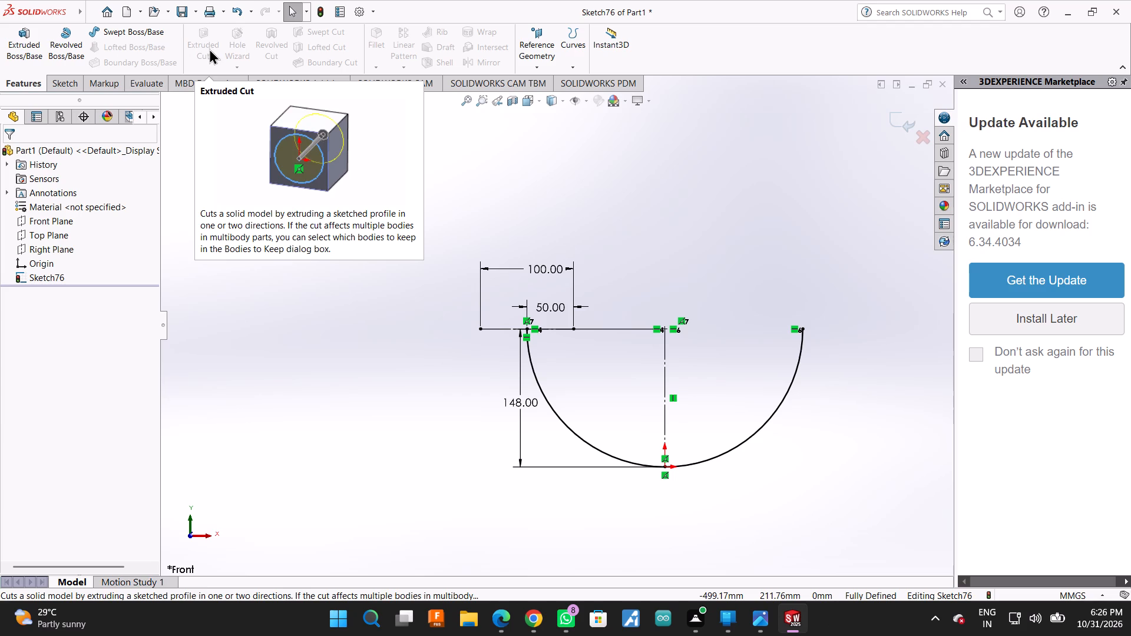
pyautogui.click(145, 31)
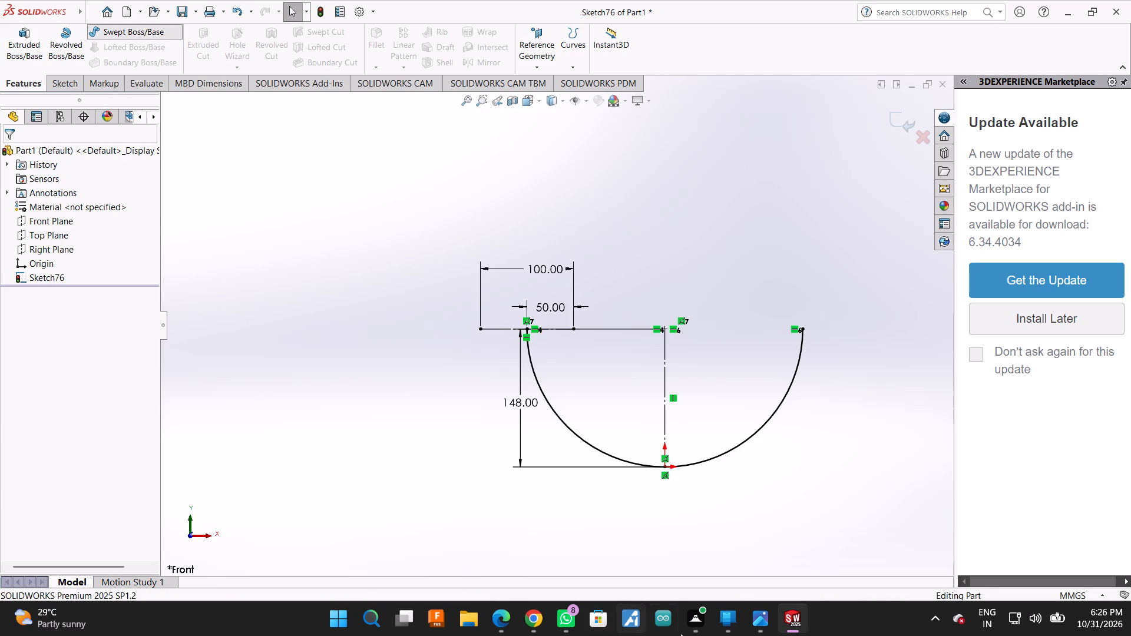
pyautogui.click(29, 206)
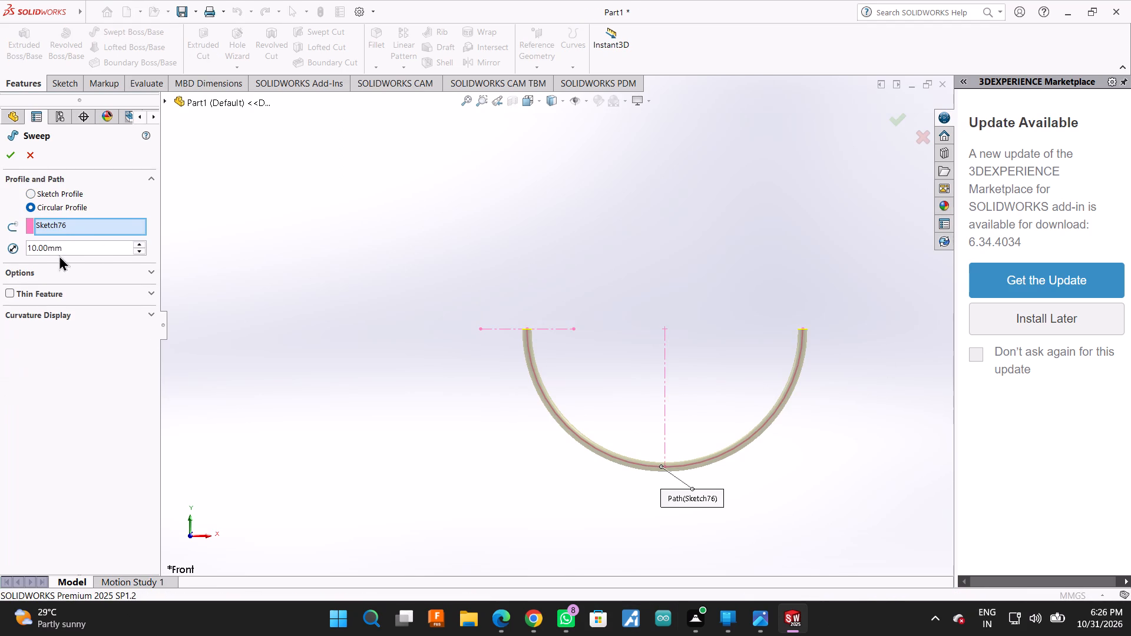
pyautogui.doubleClick(68, 251)
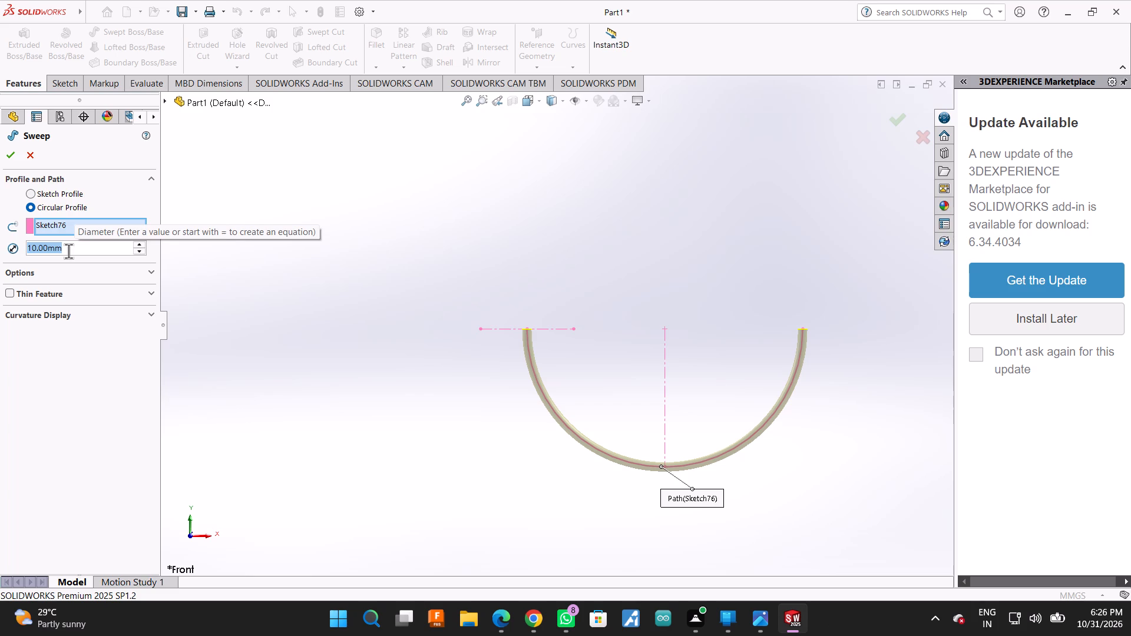
pyautogui.write('100')
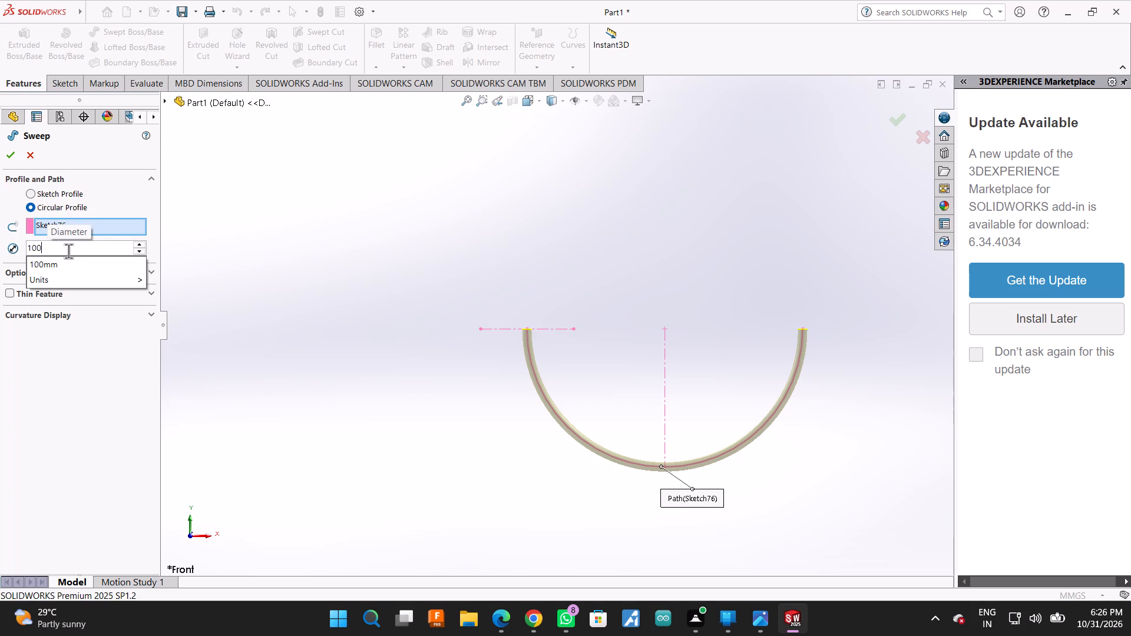
pyautogui.press('Return')
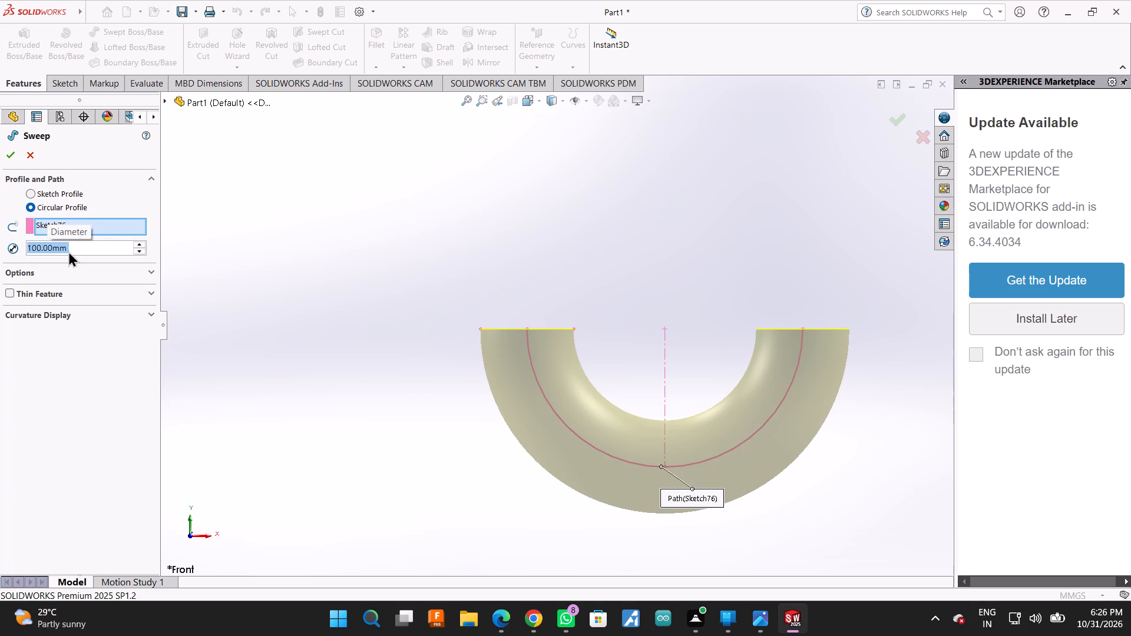
pyautogui.click(11, 290)
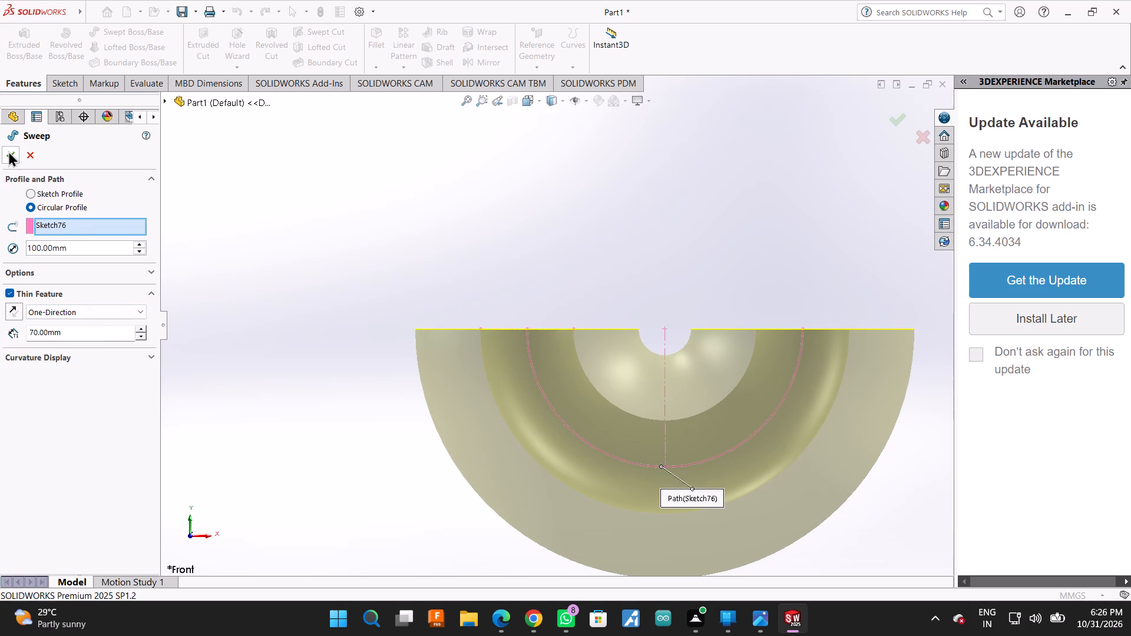
pyautogui.click(7, 151)
pyautogui.scroll(1, 273, 350)
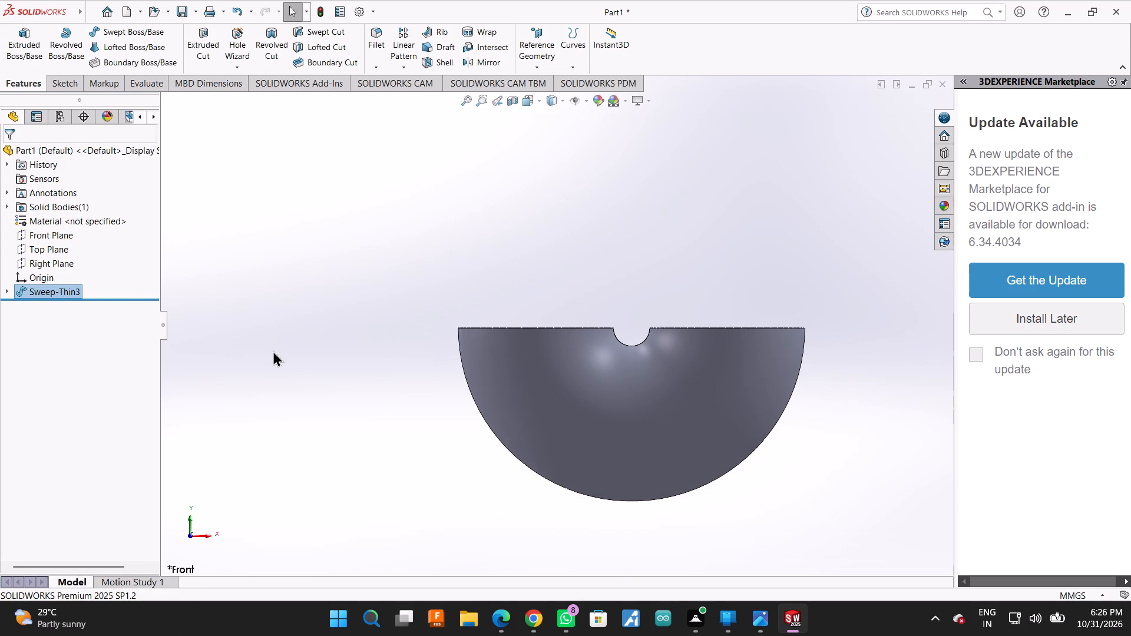
# Examine the thin-walled half-ring's hollow end faces and curved body from several angles.
pyautogui.scroll(1, 273, 350)
pyautogui.scroll(1, 692, 274)
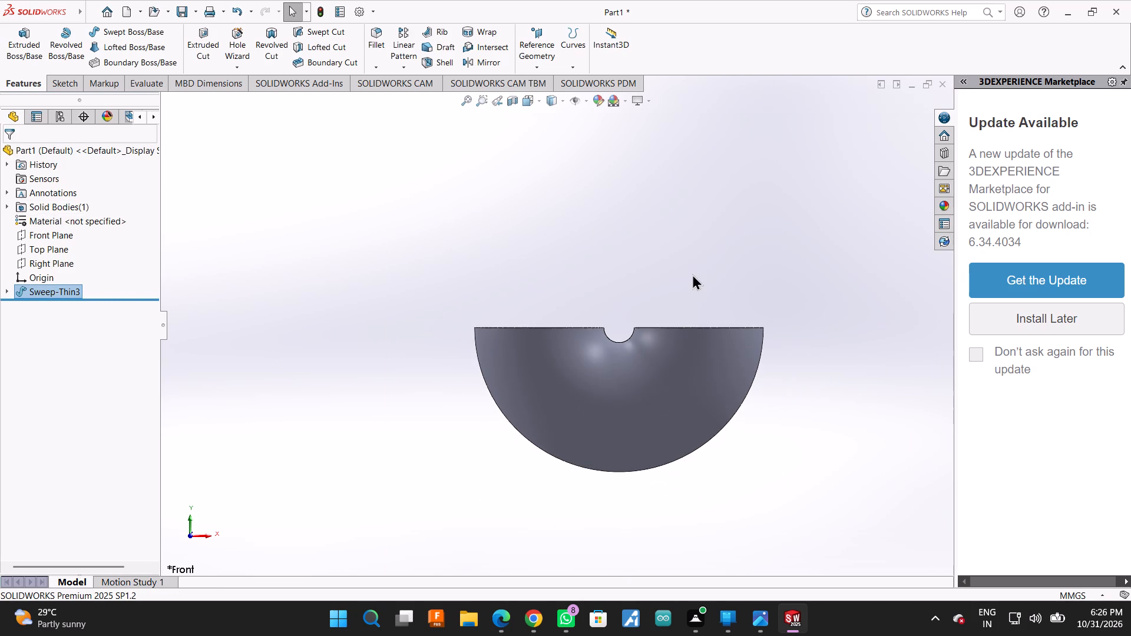
pyautogui.rightClick(735, 291)
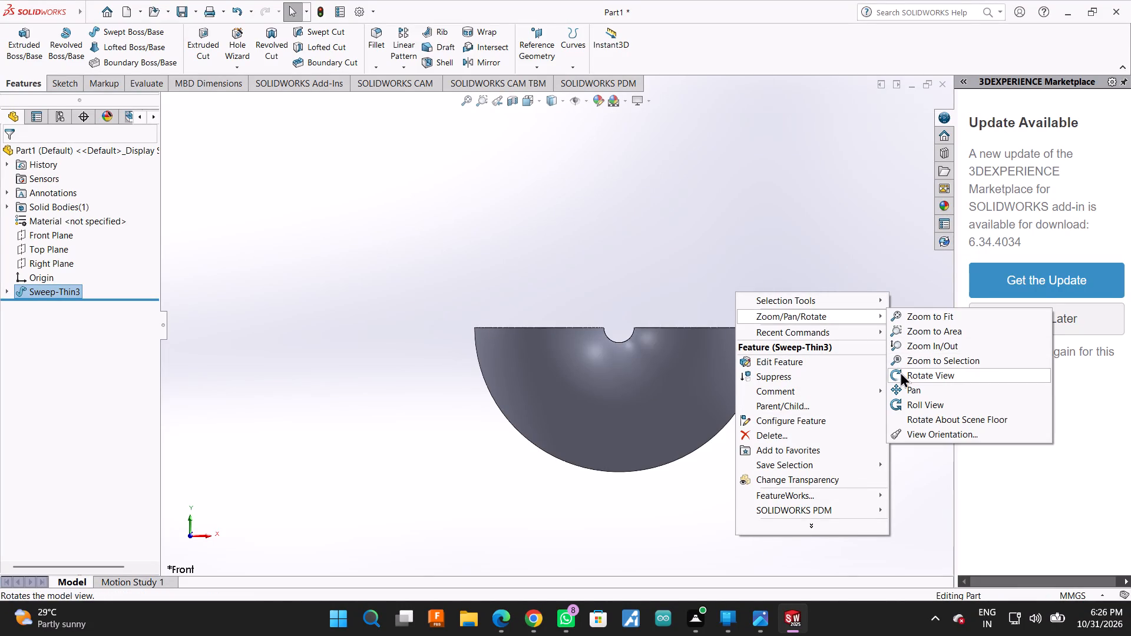
pyautogui.click(900, 372)
pyautogui.moveTo(854, 274); pyautogui.dragTo(834, 495)
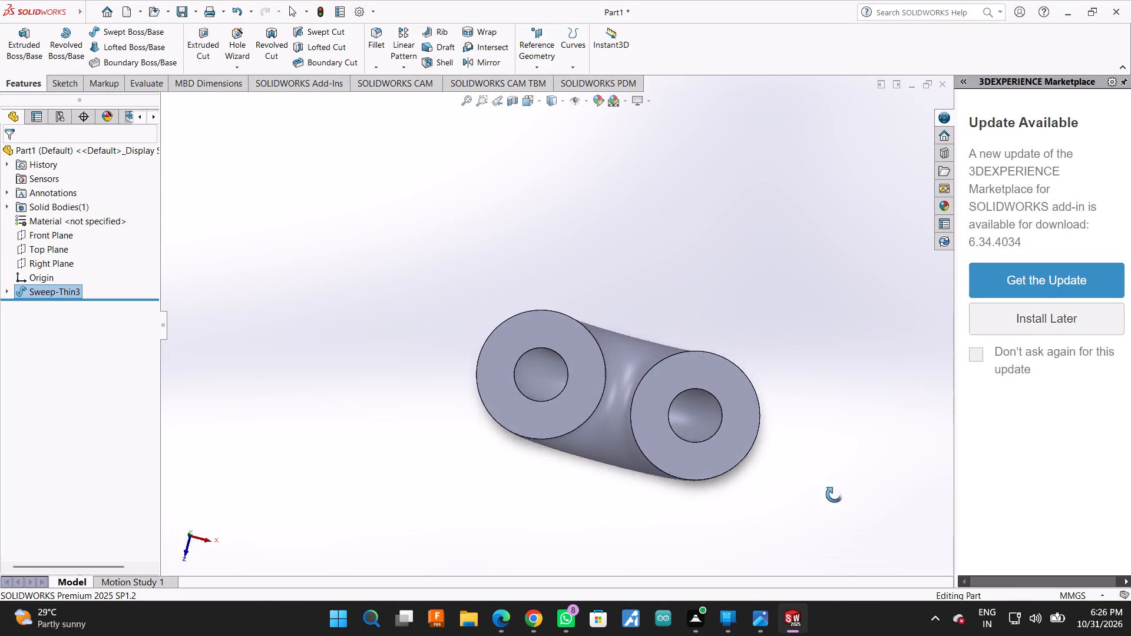
pyautogui.moveTo(834, 495); pyautogui.dragTo(834, 271)
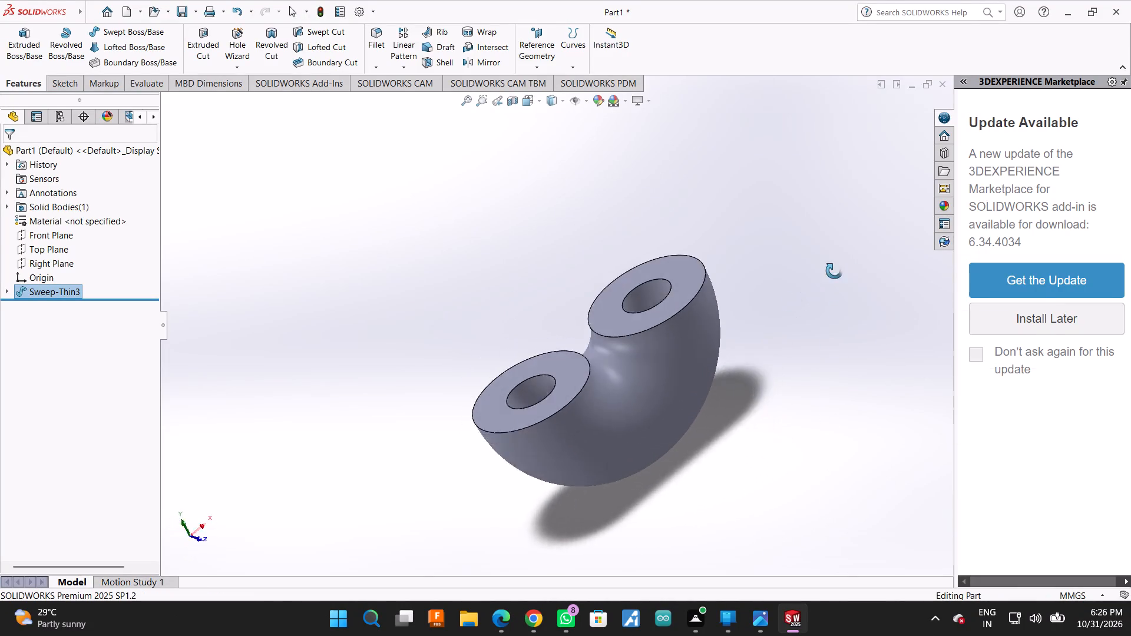
pyautogui.moveTo(834, 271); pyautogui.dragTo(799, 412)
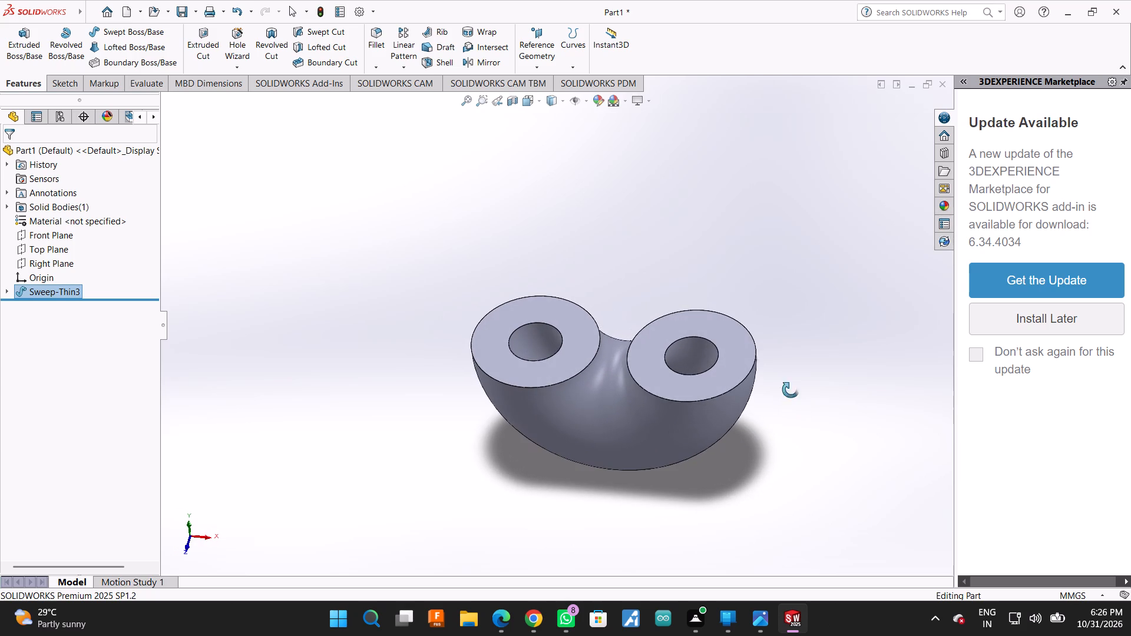
pyautogui.press('Escape')
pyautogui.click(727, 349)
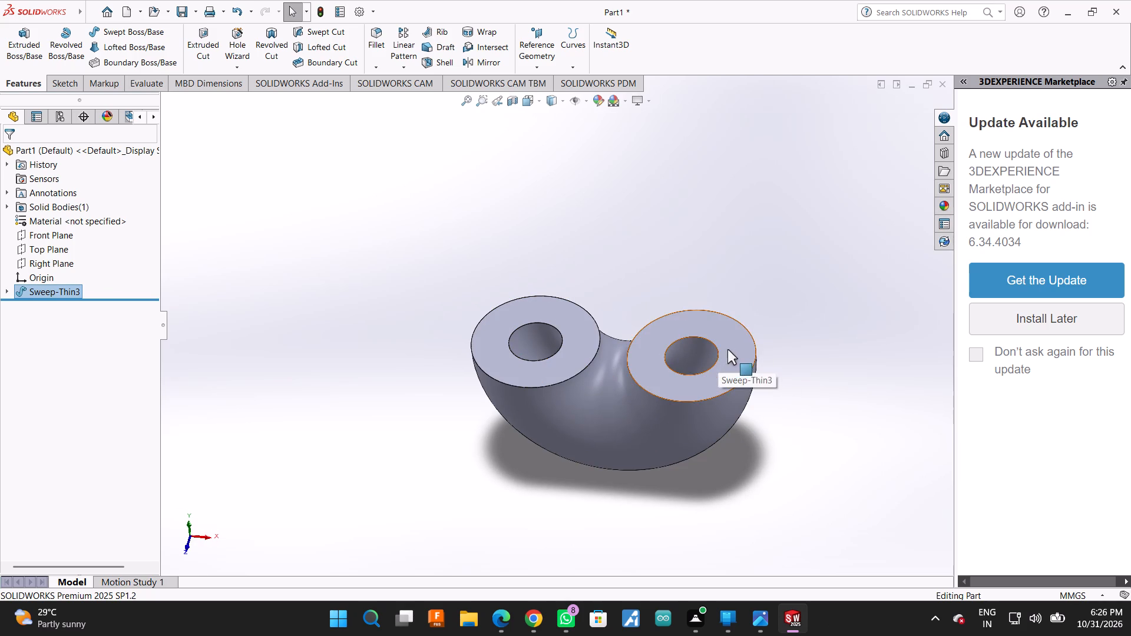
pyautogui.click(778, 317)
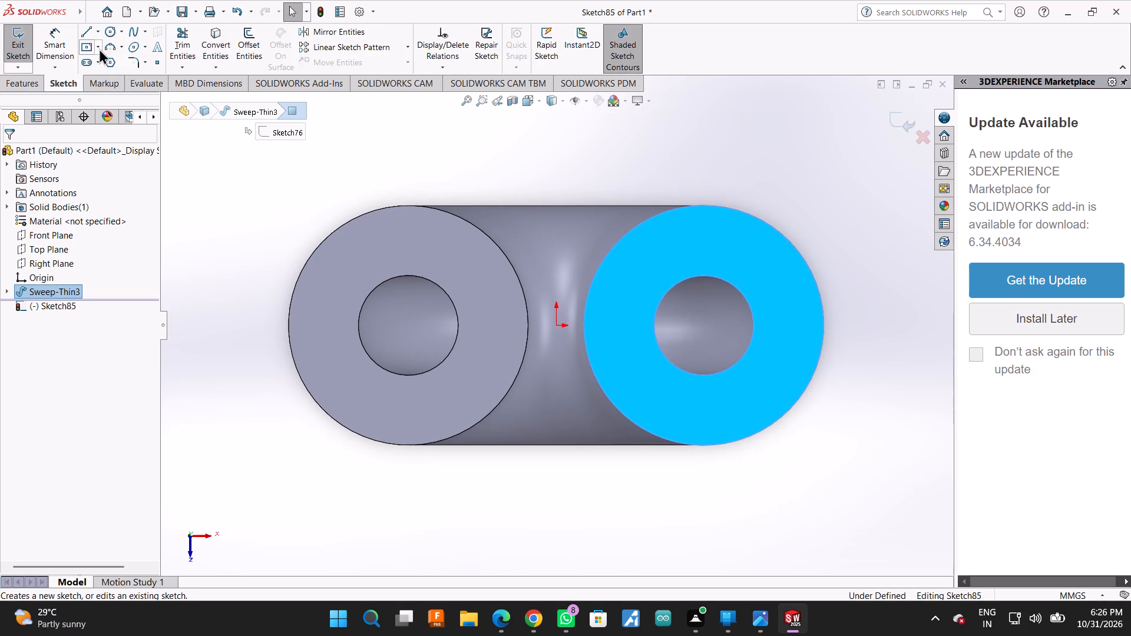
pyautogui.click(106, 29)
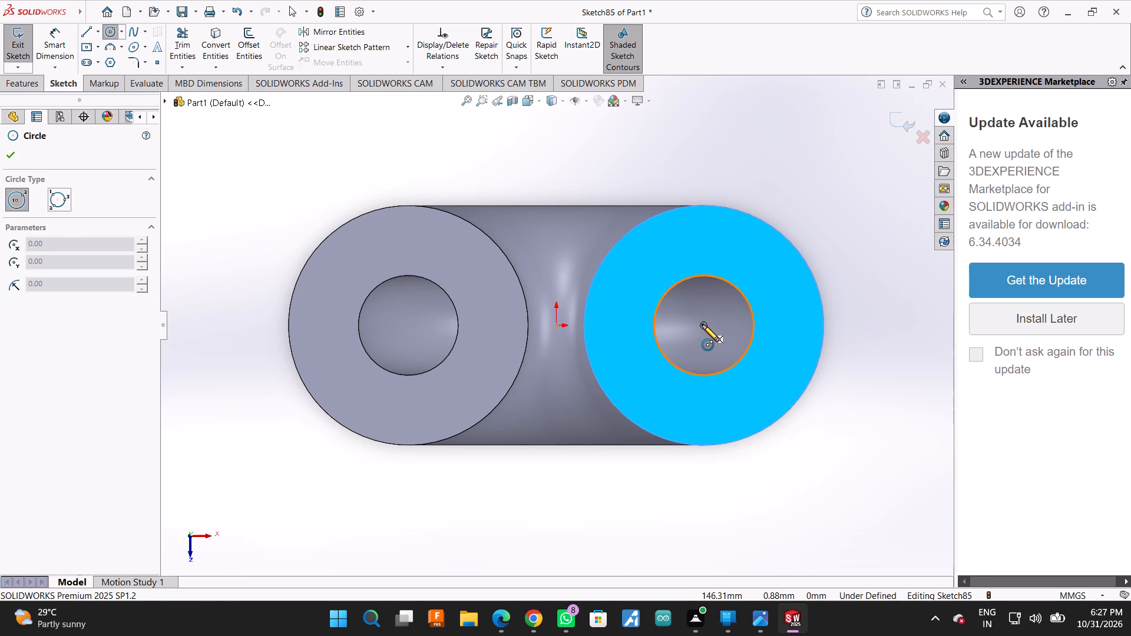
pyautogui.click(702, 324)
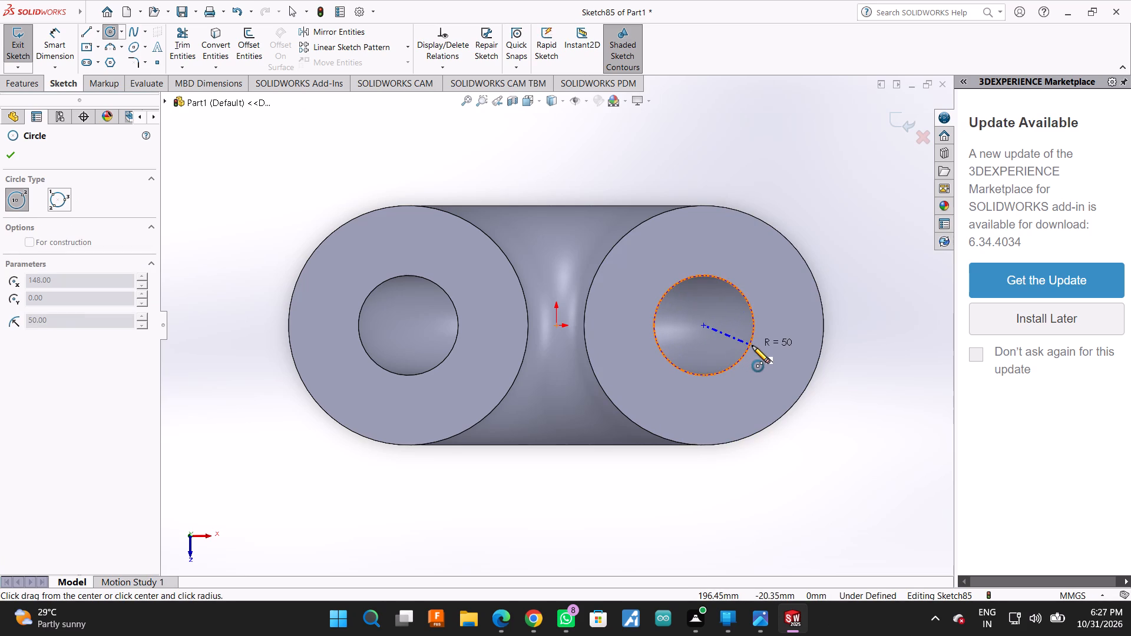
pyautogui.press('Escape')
# Undo the end-face sketch and the thin-feature sweep, leaving only the semicircular path sketch.
pyautogui.hotkey('ctrl', 'z')
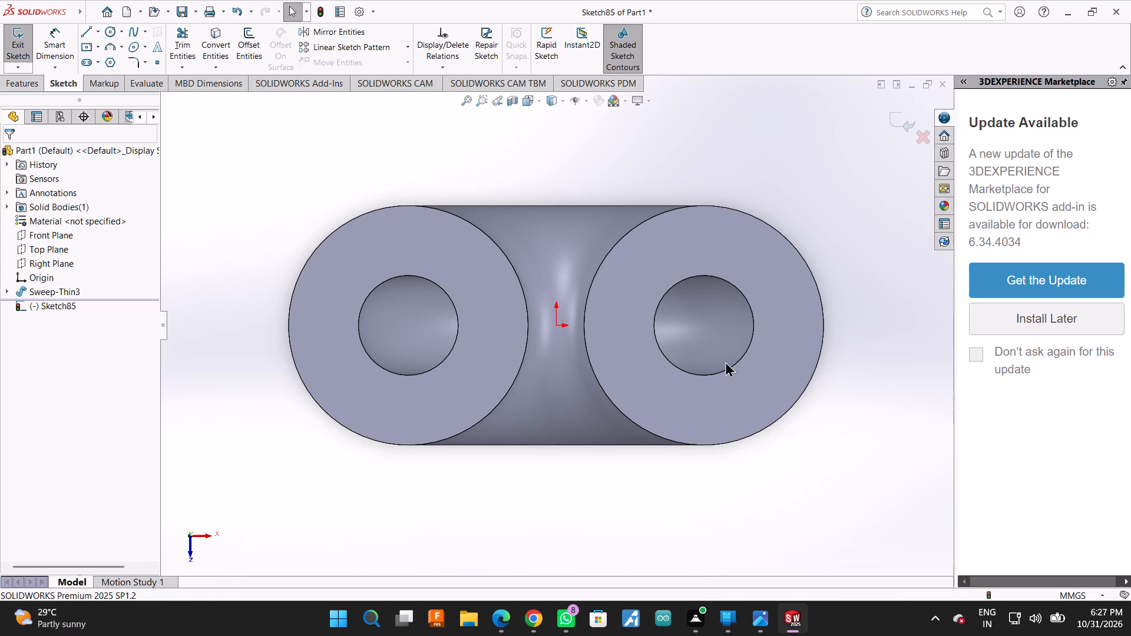
pyautogui.hotkey('ctrl', 'z')
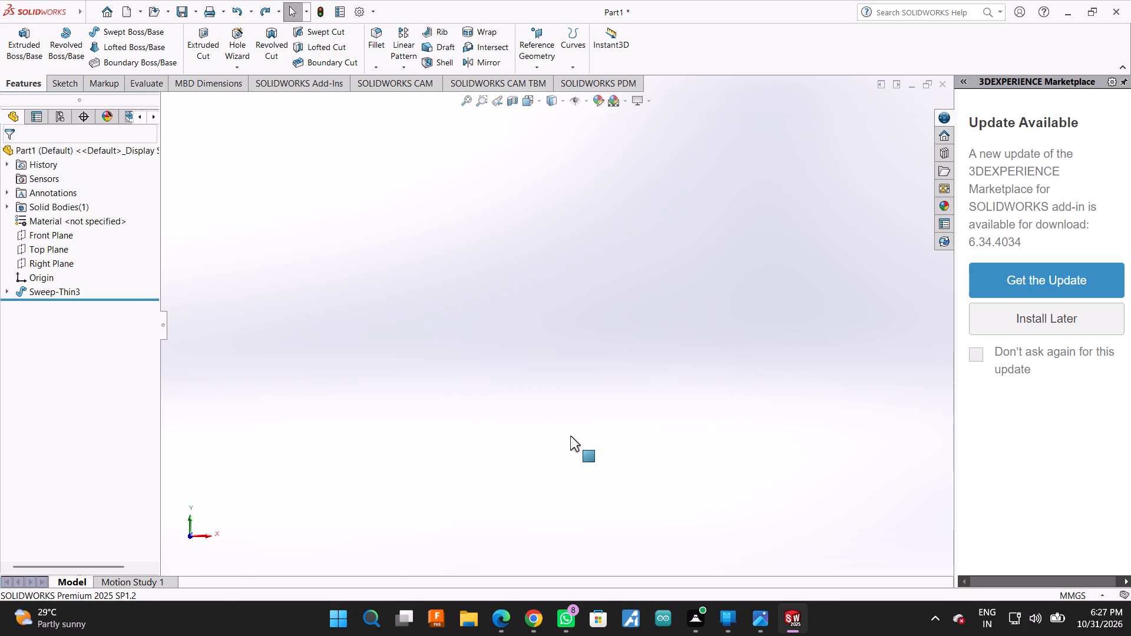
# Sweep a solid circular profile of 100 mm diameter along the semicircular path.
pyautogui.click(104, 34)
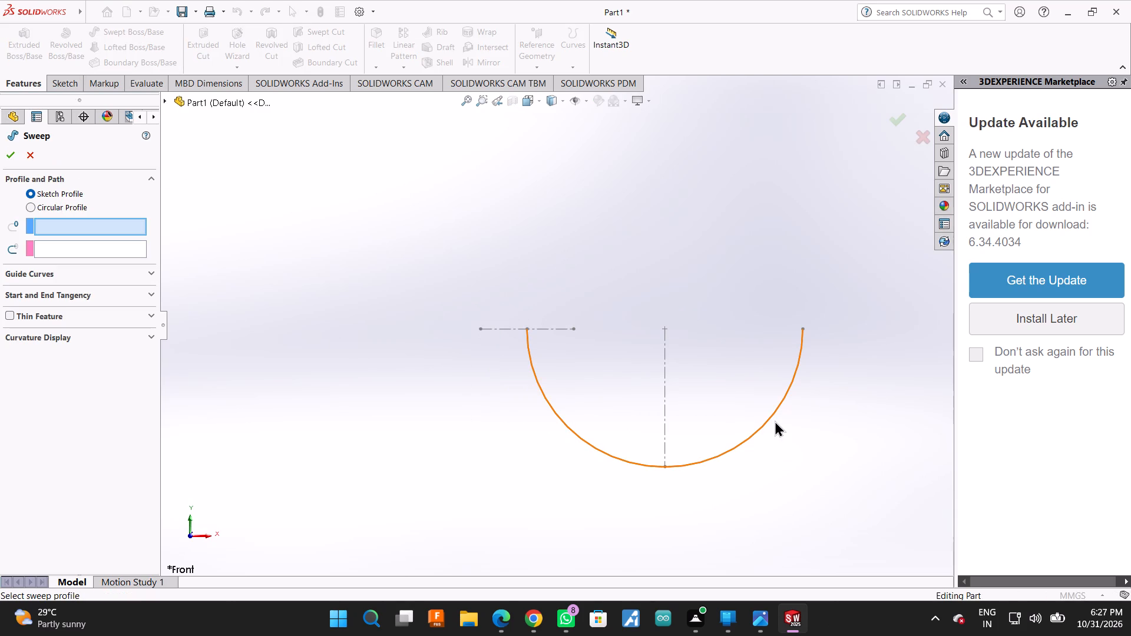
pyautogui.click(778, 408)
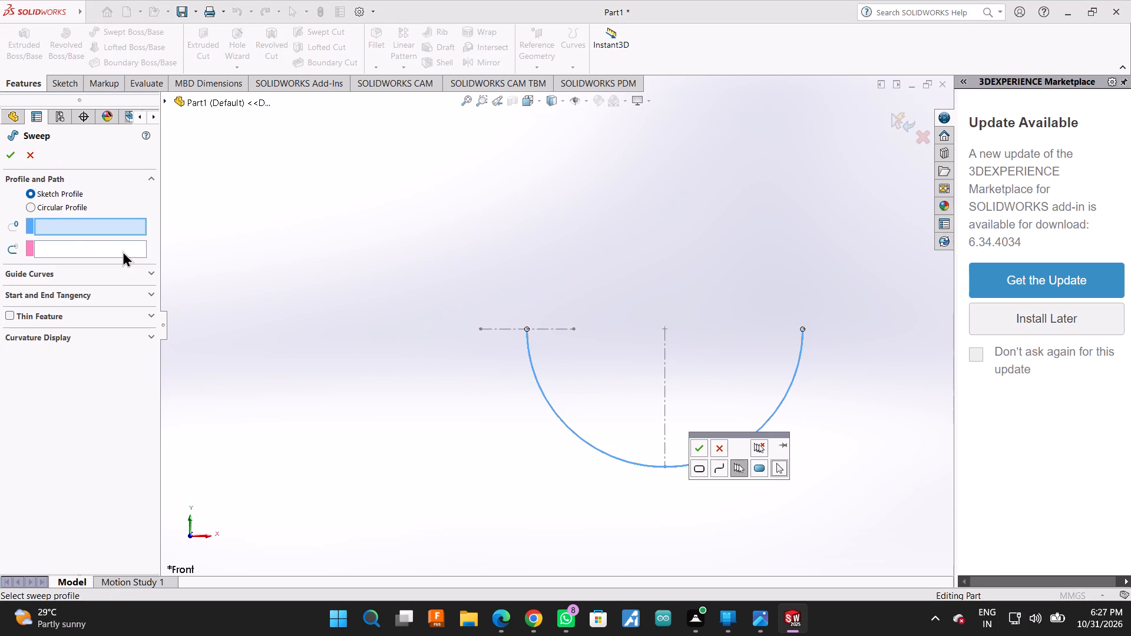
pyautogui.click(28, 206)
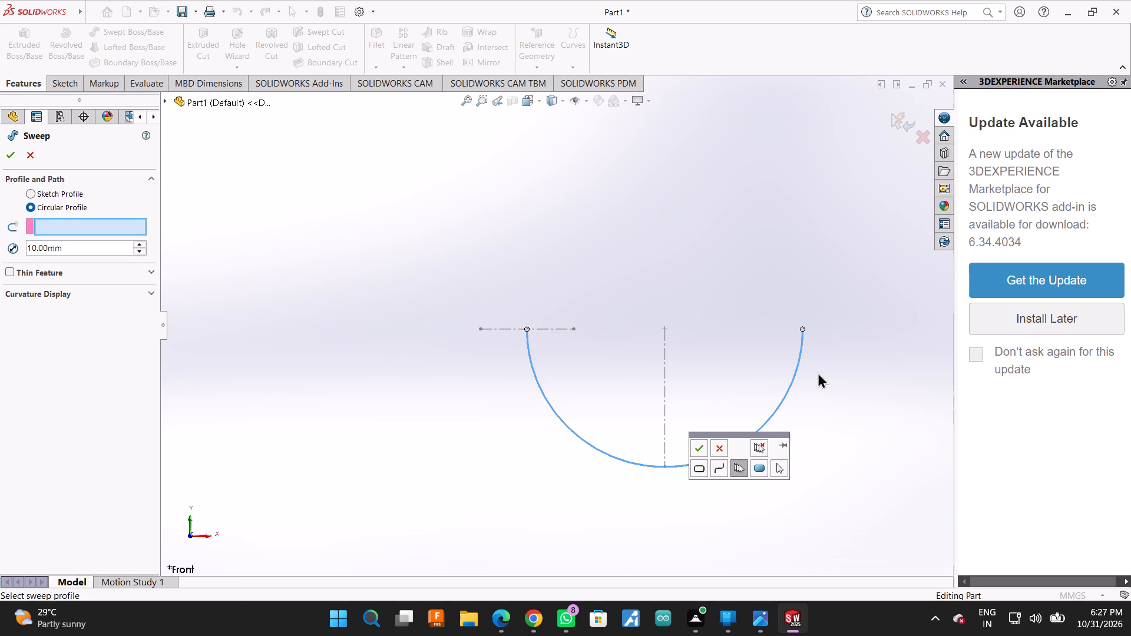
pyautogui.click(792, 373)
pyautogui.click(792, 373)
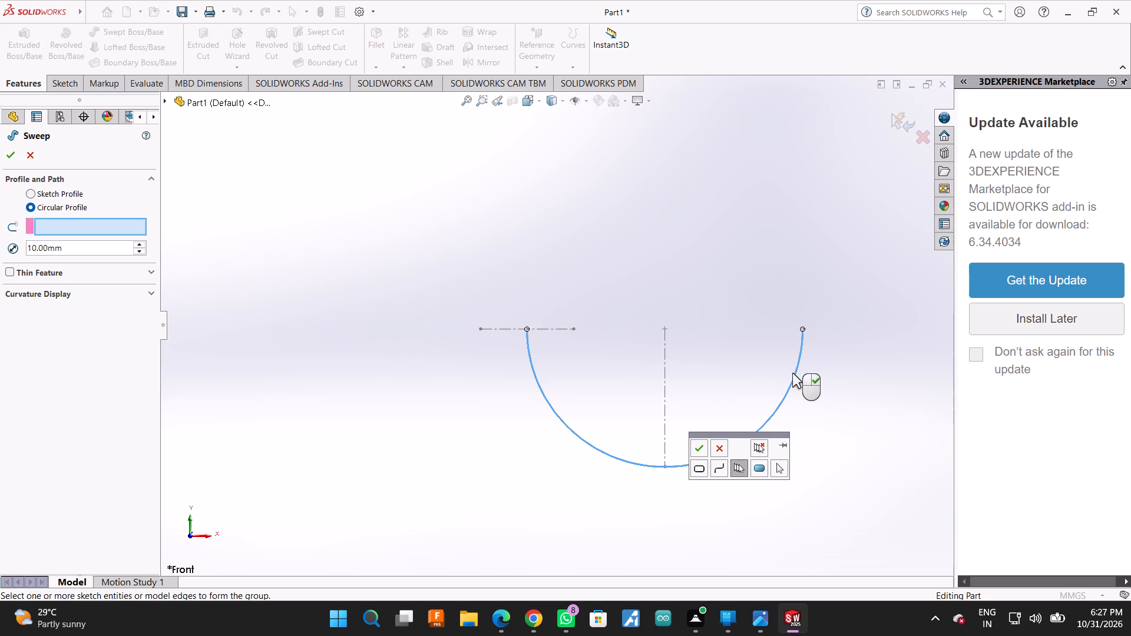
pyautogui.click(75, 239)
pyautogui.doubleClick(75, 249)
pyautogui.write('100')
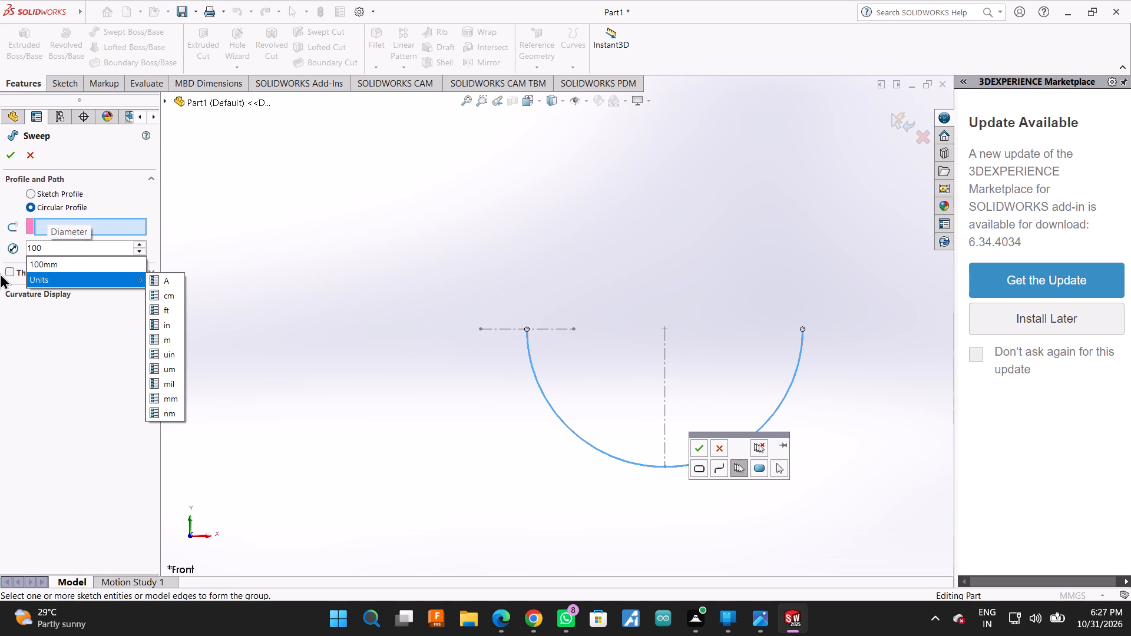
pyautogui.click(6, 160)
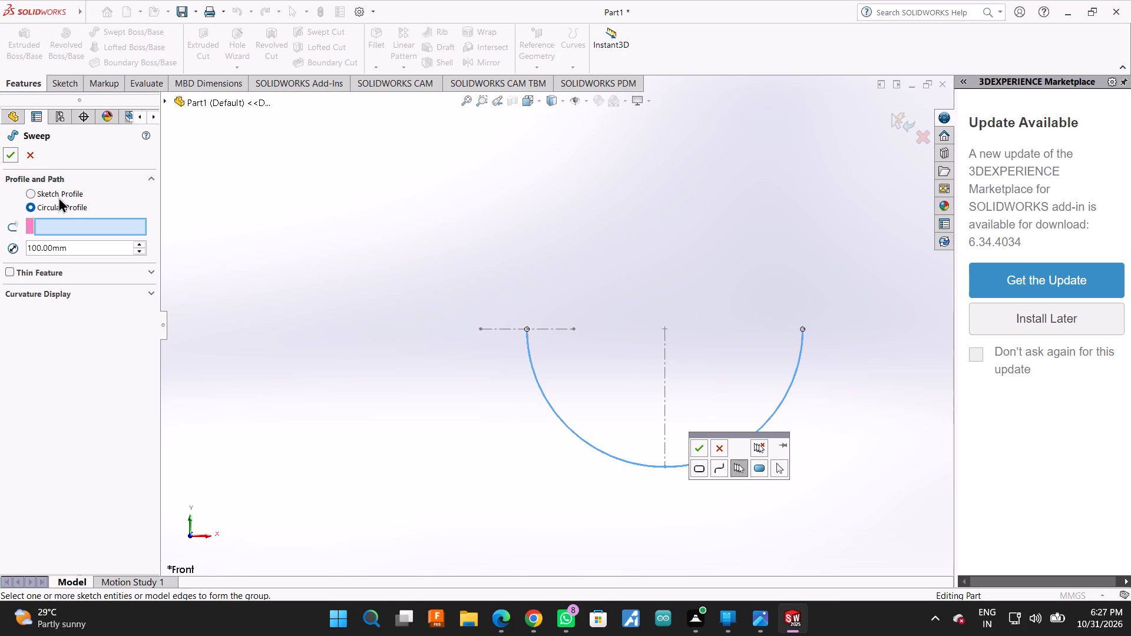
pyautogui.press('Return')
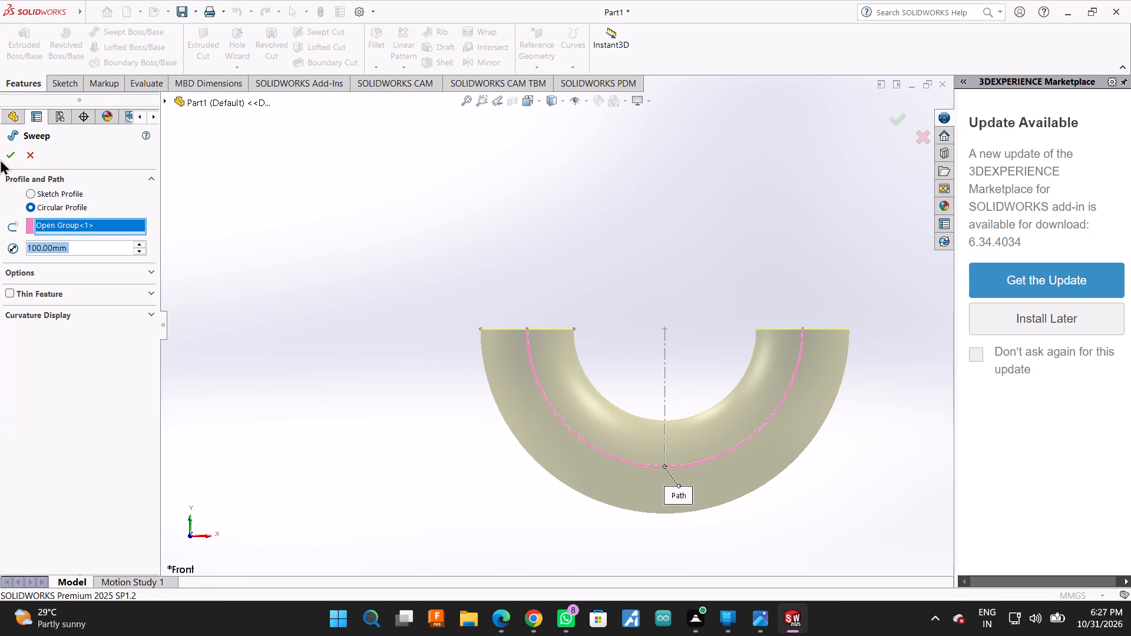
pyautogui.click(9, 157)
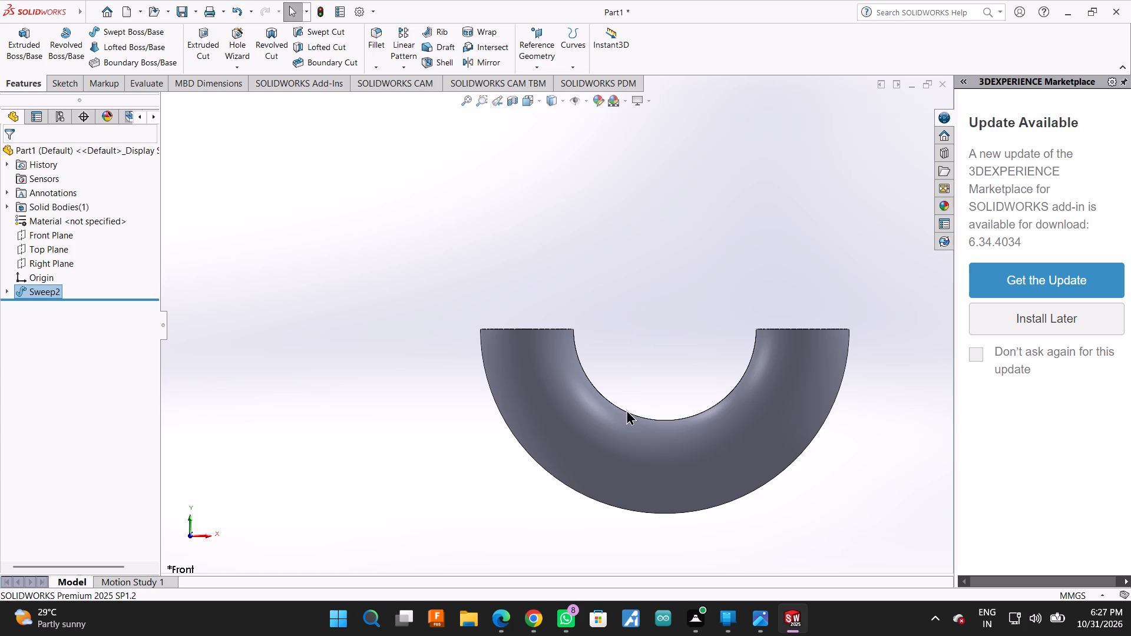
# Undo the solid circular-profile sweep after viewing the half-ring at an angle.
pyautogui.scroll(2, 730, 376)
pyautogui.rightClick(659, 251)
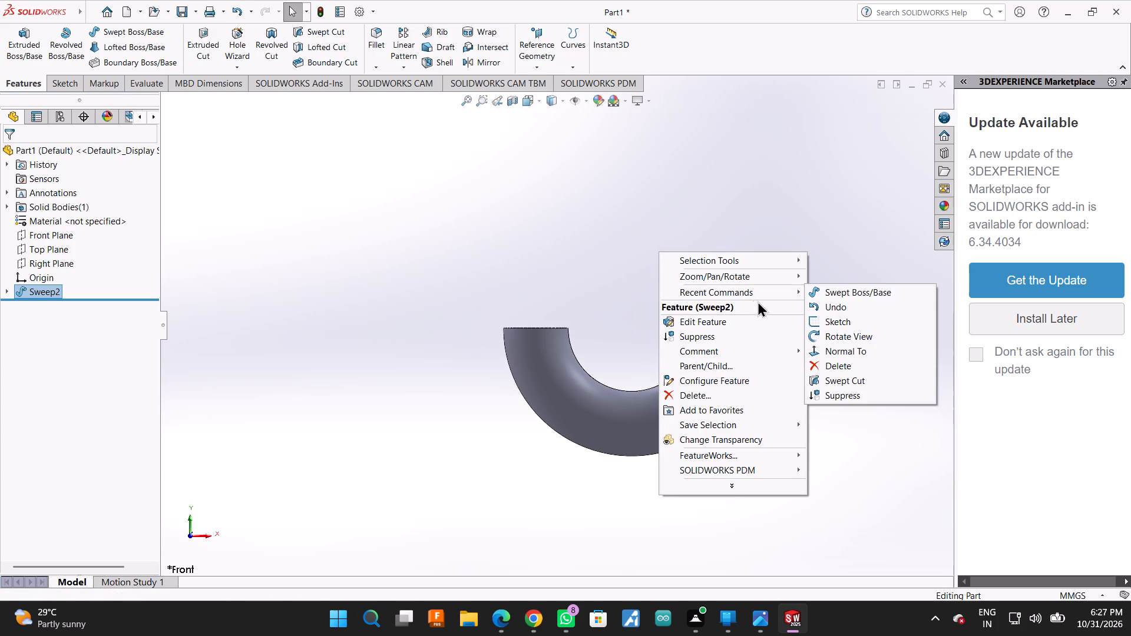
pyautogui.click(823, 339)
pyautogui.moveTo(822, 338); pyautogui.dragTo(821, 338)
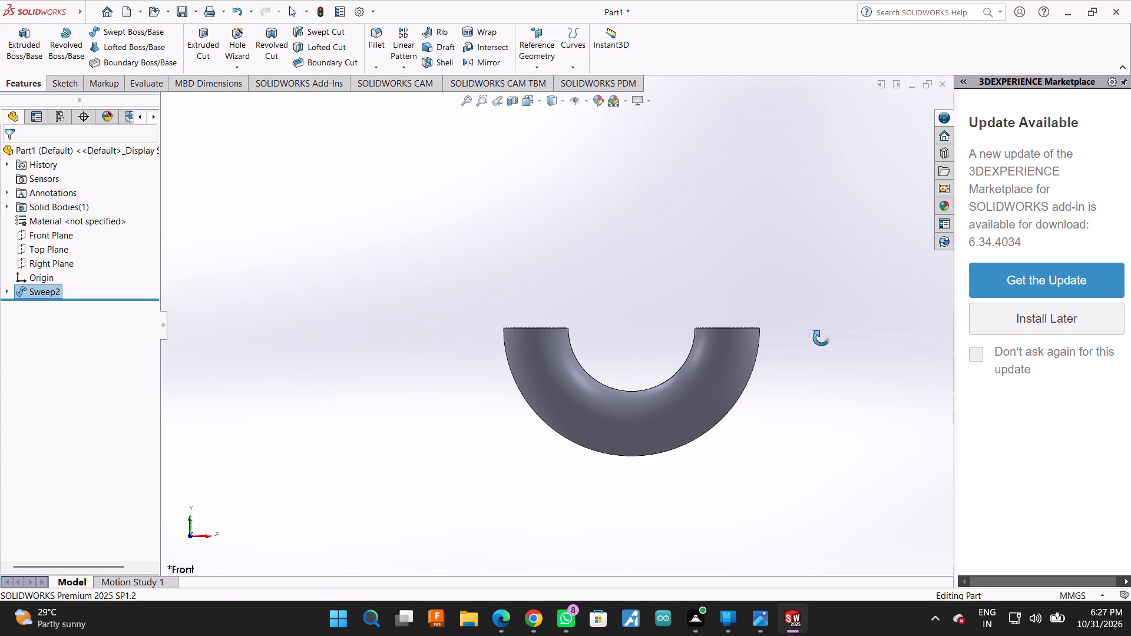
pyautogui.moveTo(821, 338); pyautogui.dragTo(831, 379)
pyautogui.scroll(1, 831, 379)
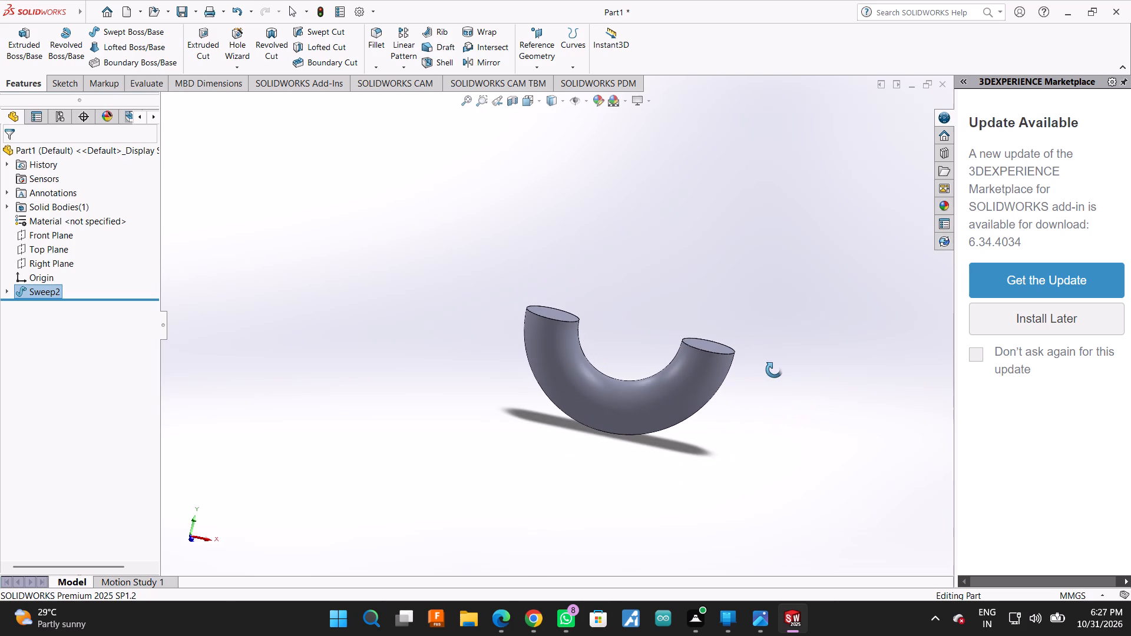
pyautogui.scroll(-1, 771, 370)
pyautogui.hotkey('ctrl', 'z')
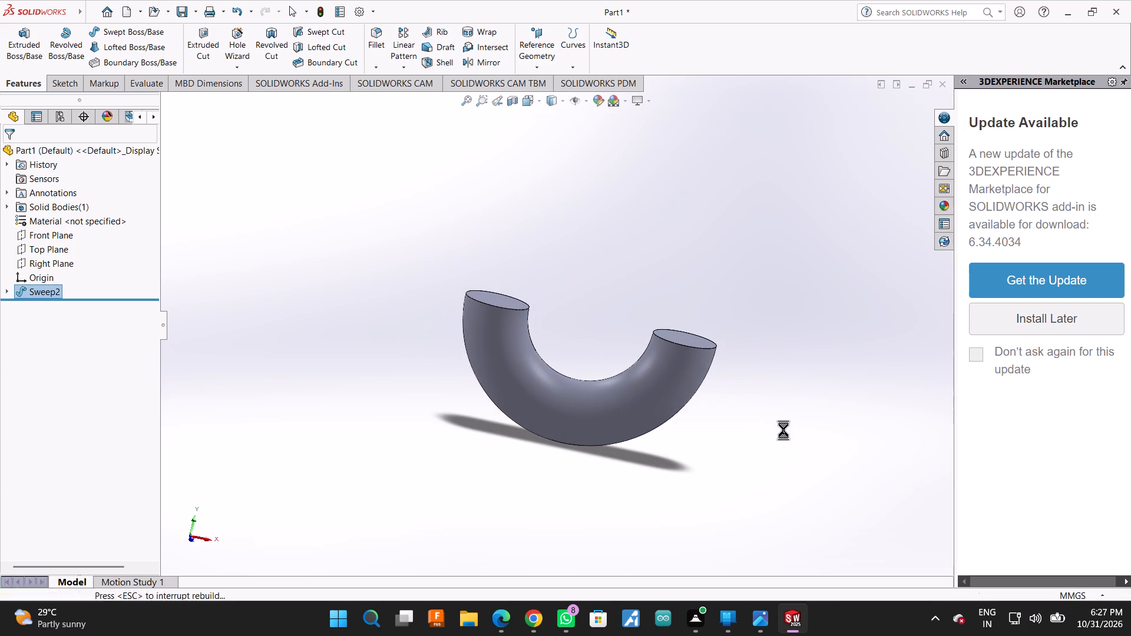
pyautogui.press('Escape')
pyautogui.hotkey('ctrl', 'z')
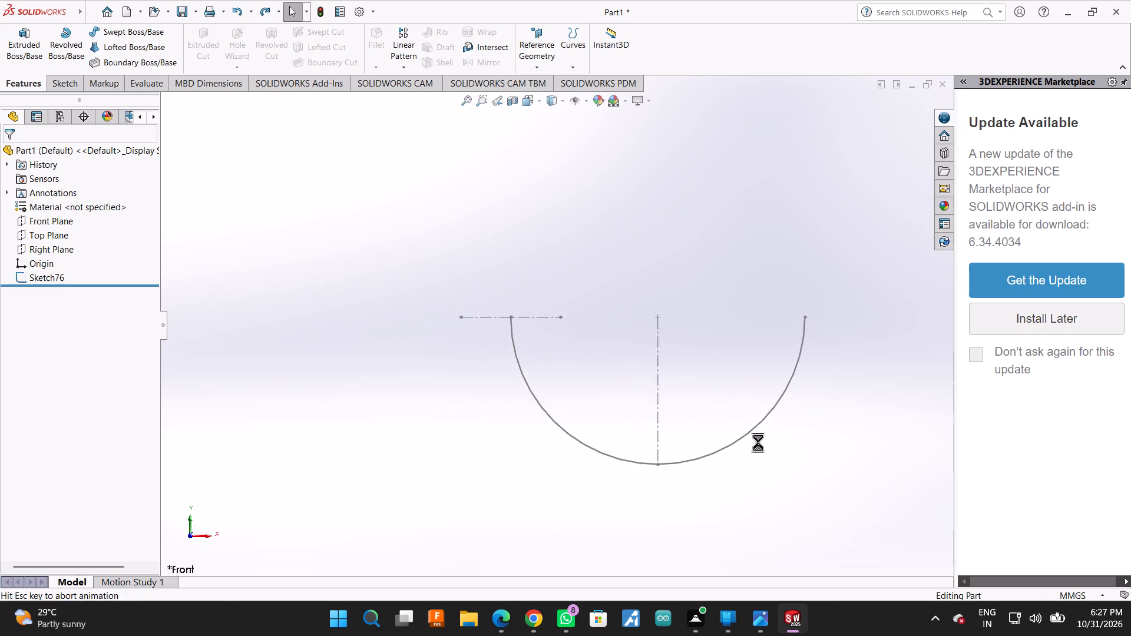
# Undo the whole semicircular path sketch, including its dimensions, arc and construction lines, until the part has no features.
pyautogui.hotkey('ctrl', 'z')
pyautogui.hotkey('ctrl', 'z')
pyautogui.hotkey('ctrl', 'z')
pyautogui.hotkey('ctrl', 'z')
pyautogui.hotkey('ctrl', 'z')
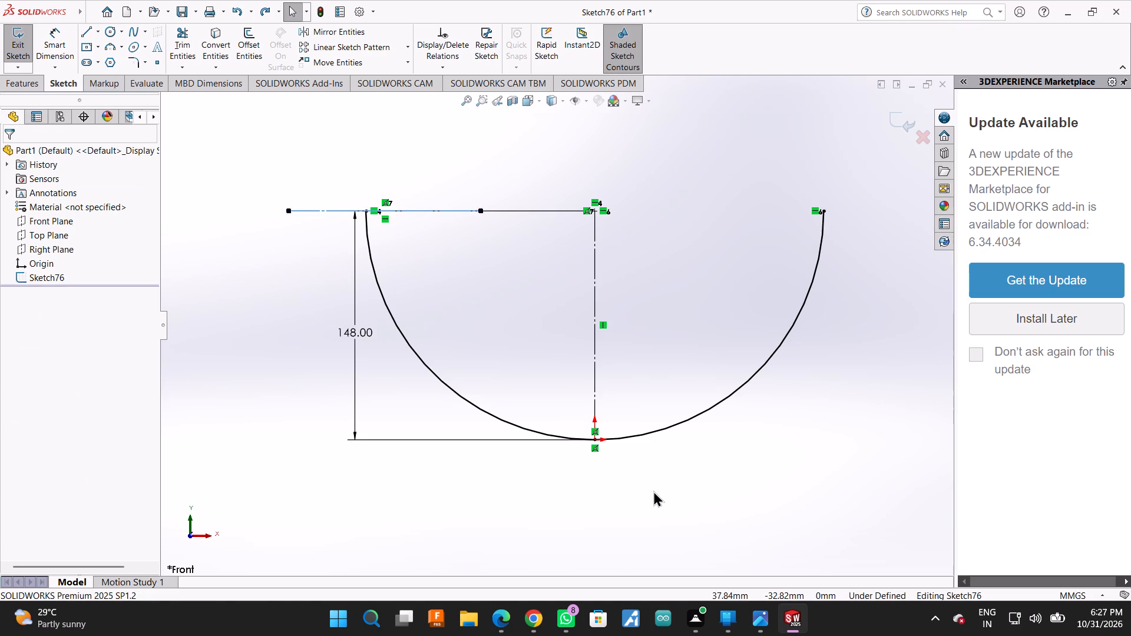
pyautogui.hotkey('ctrl', 'z')
pyautogui.hotkey('ctrl', 'z')
pyautogui.hotkey('ctrl', 'z')
pyautogui.hotkey('ctrl', 'z')
pyautogui.hotkey('ctrl', 'z')
pyautogui.hotkey('ctrl', 'z')
pyautogui.hotkey('ctrl', 'z')
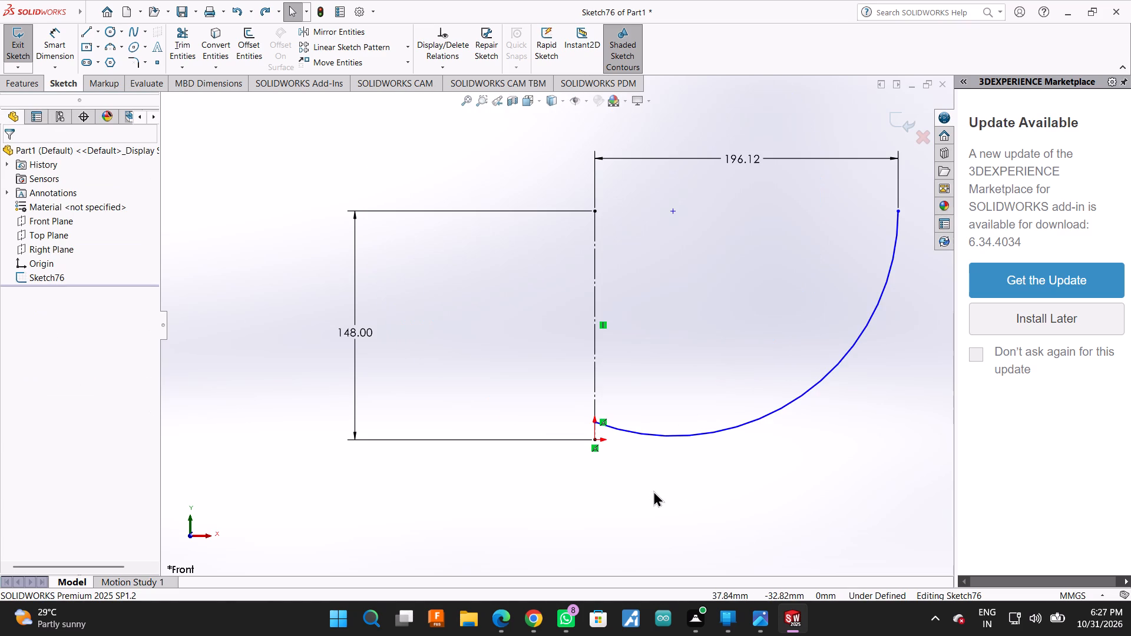
pyautogui.hotkey('ctrl', 'z')
pyautogui.hotkey('ctrl', 'z')
pyautogui.hotkey('ctrl', 'z')
pyautogui.hotkey('ctrl', 'z')
pyautogui.hotkey('ctrl', 'z')
pyautogui.hotkey('ctrl', 'z')
pyautogui.hotkey('ctrl', 'z')
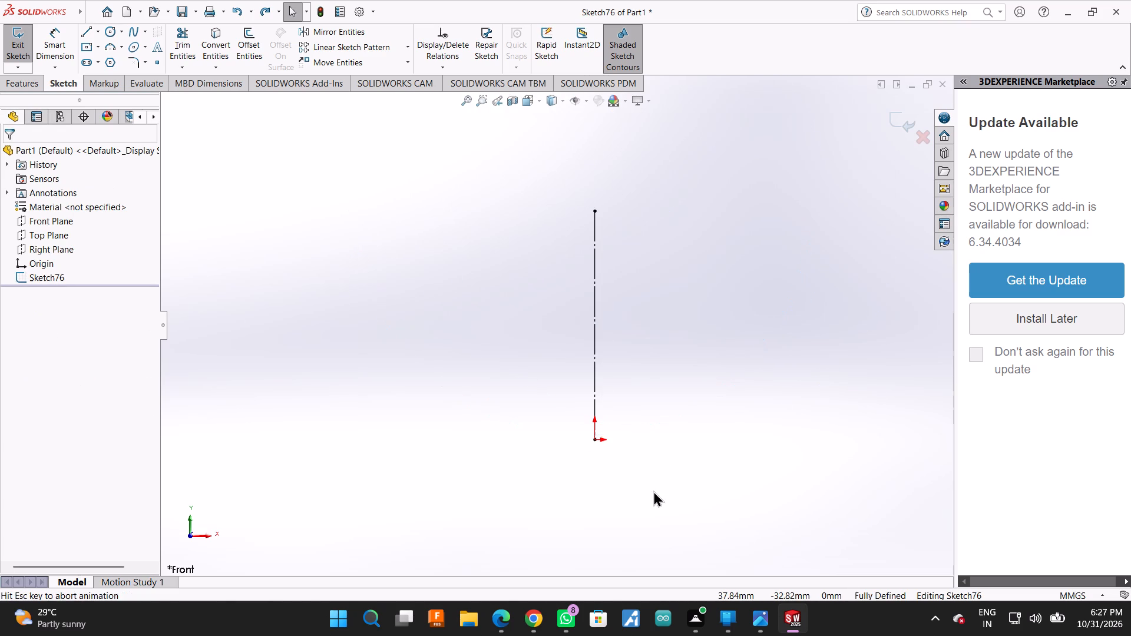
pyautogui.hotkey('ctrl', 'z')
pyautogui.hotkey('ctrl', 'z')
pyautogui.hotkey('ctrl', 'z')
pyautogui.hotkey('ctrl', 'z')
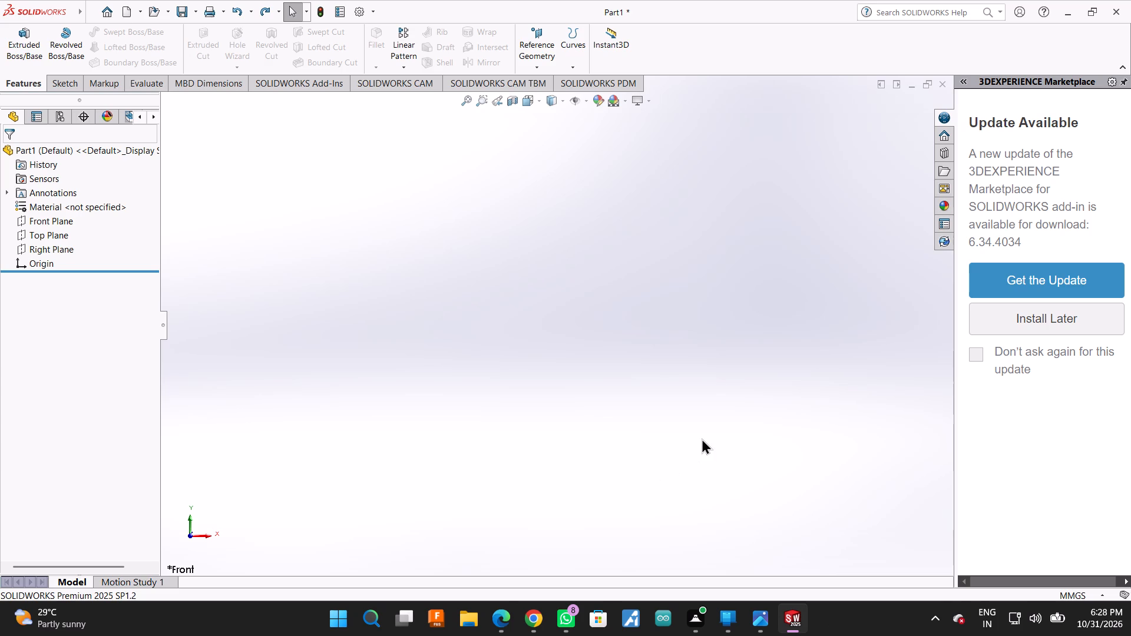
# Keep undoing until the earlier solid swept half-ring and its sketch are restored.
pyautogui.hotkey('ctrl', 'z')
pyautogui.hotkey('ctrl', 'z')
pyautogui.hotkey('ctrl', 'z')
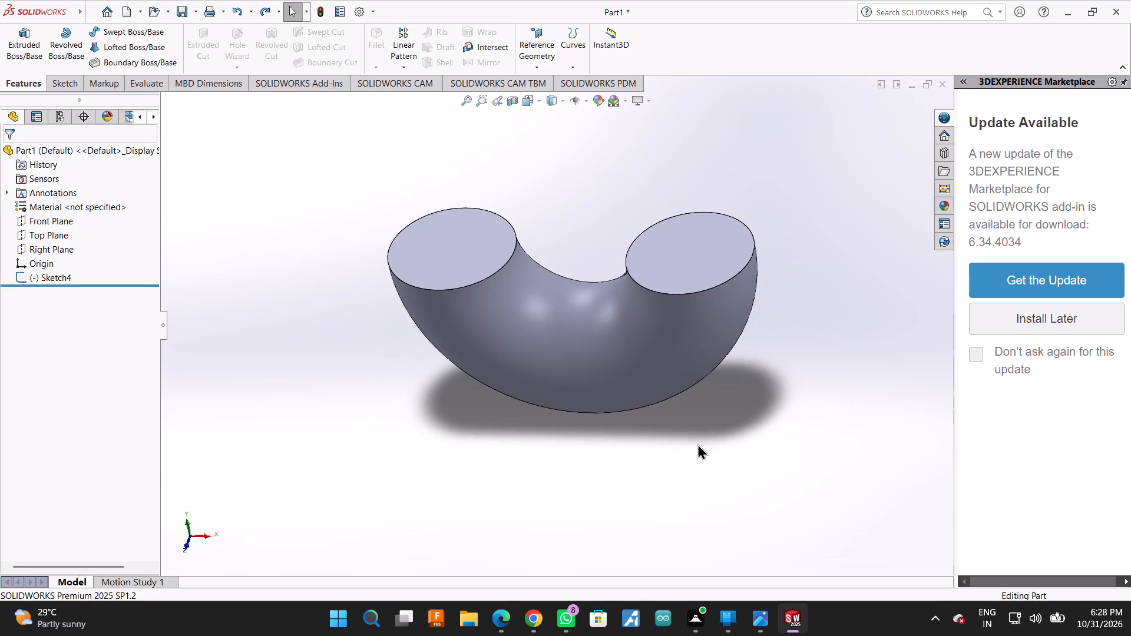
# Hollow the solid half-ring with a swept cut using a circular profile of 70 mm diameter along its semicircular path, Sketch4.
pyautogui.scroll(1, 697, 443)
pyautogui.rightClick(697, 443)
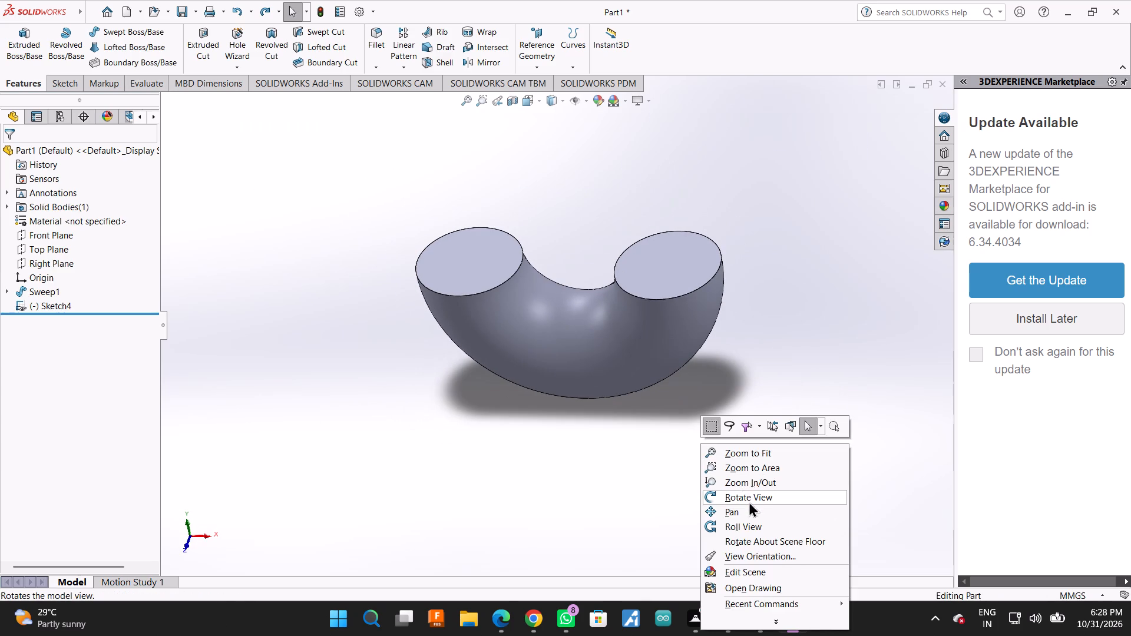
pyautogui.click(749, 503)
pyautogui.moveTo(705, 492); pyautogui.dragTo(785, 367)
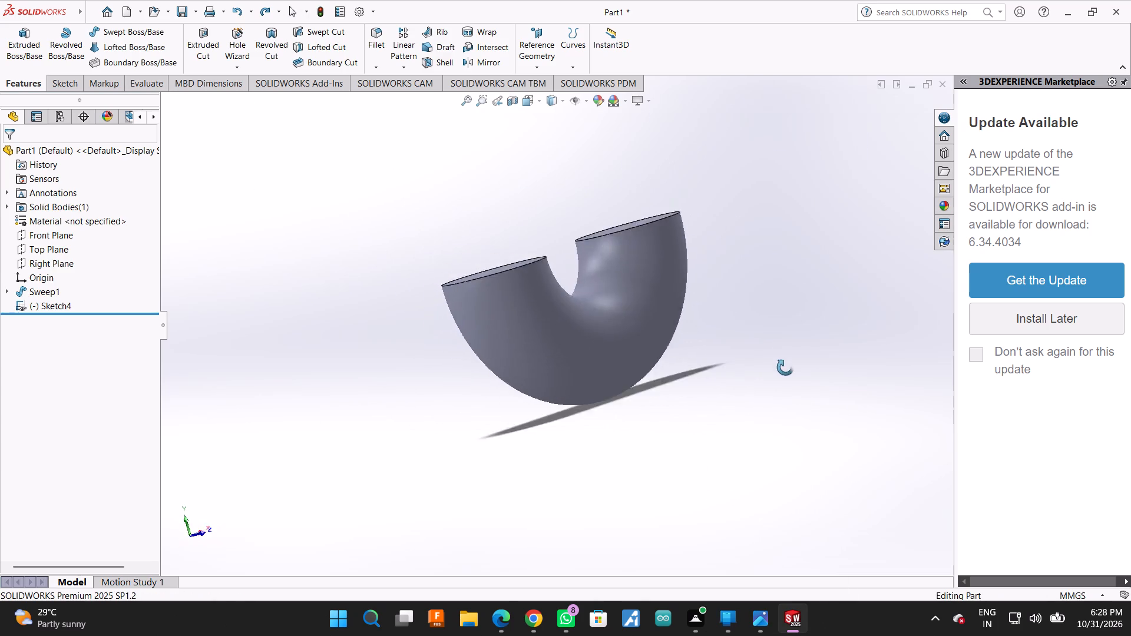
pyautogui.moveTo(785, 367); pyautogui.dragTo(740, 288)
pyautogui.press('Escape')
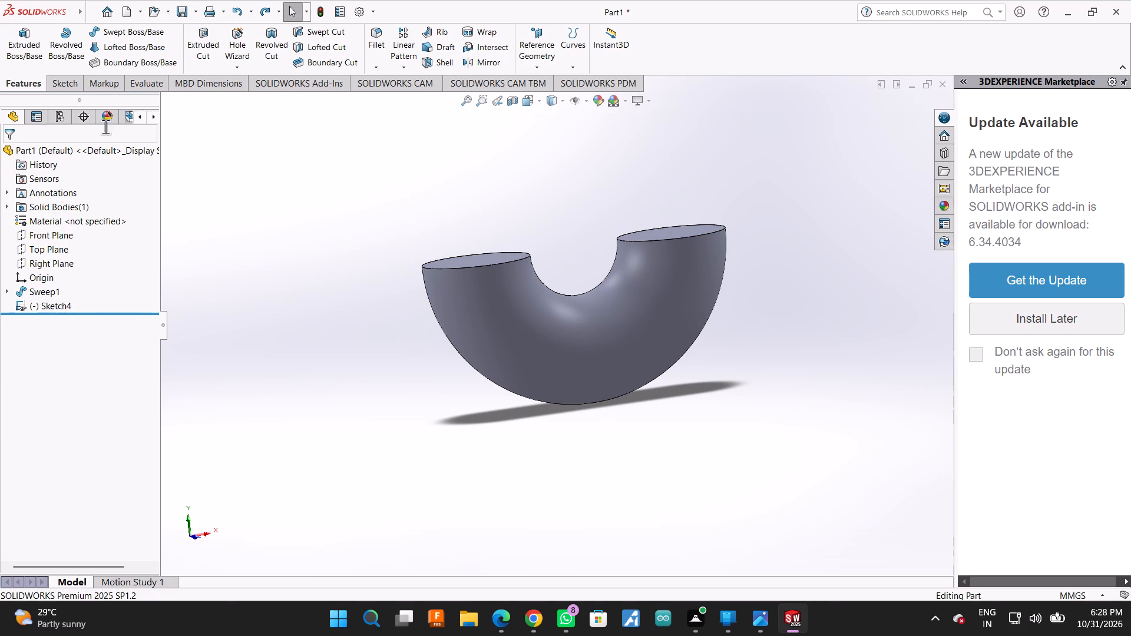
pyautogui.click(300, 34)
pyautogui.scroll(-2, 721, 277)
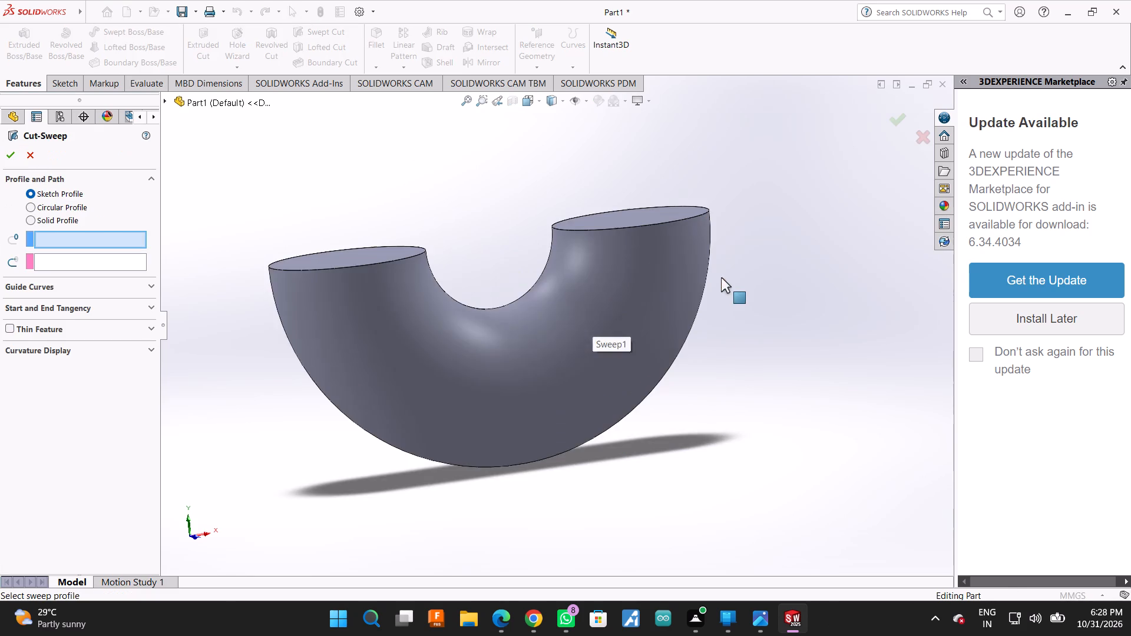
pyautogui.scroll(-2, 697, 323)
pyautogui.scroll(1, 671, 342)
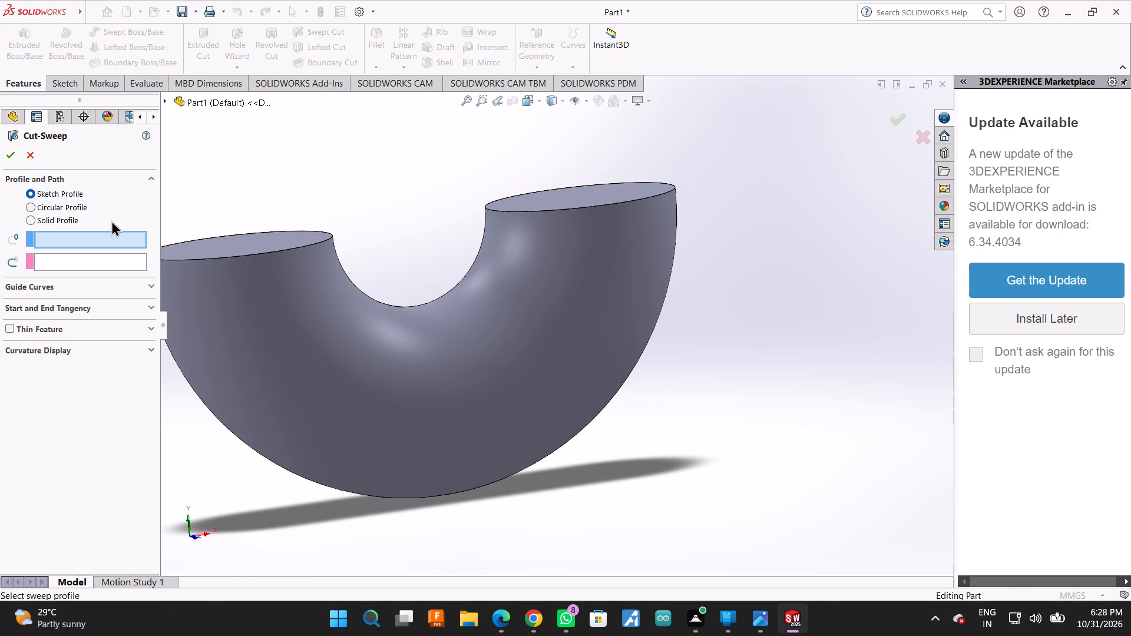
pyautogui.click(164, 101)
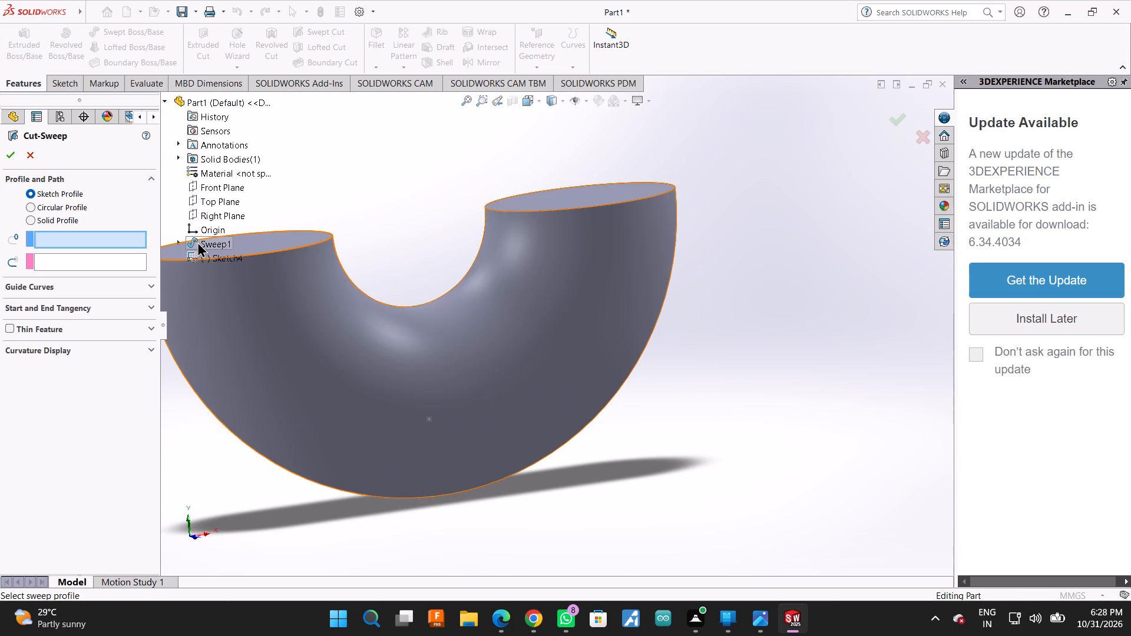
pyautogui.click(177, 238)
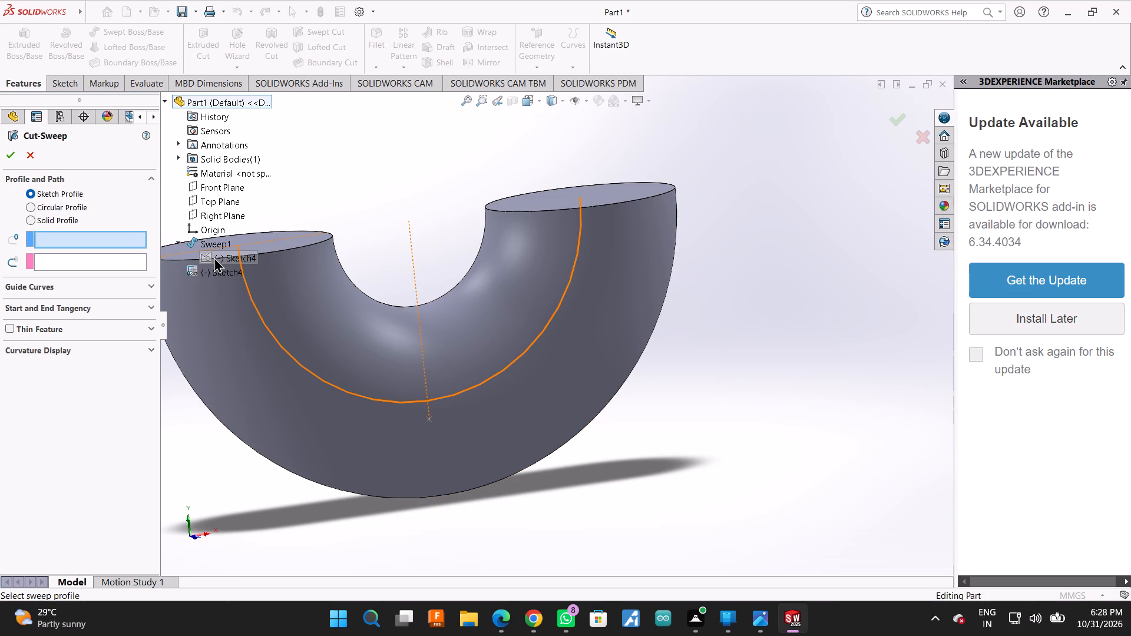
pyautogui.click(214, 257)
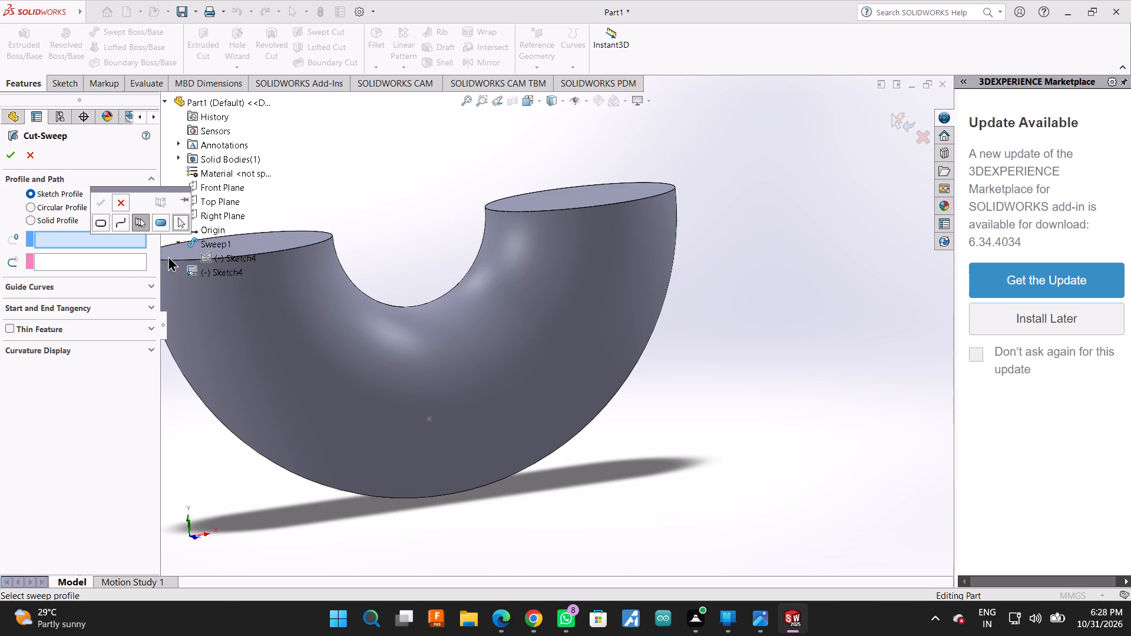
pyautogui.click(28, 207)
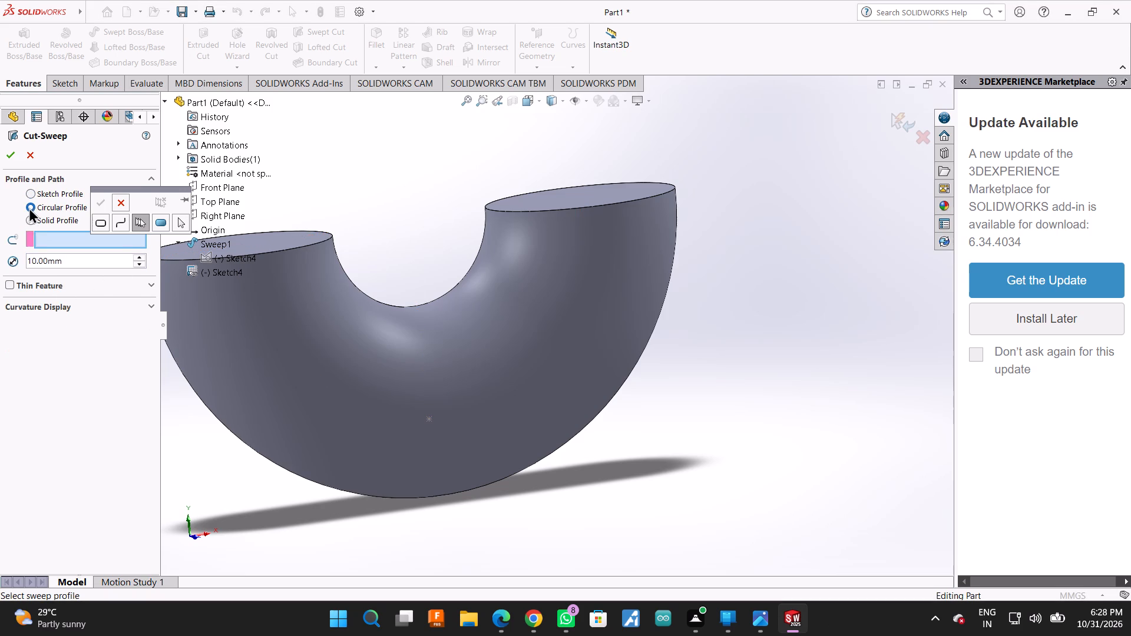
pyautogui.doubleClick(65, 259)
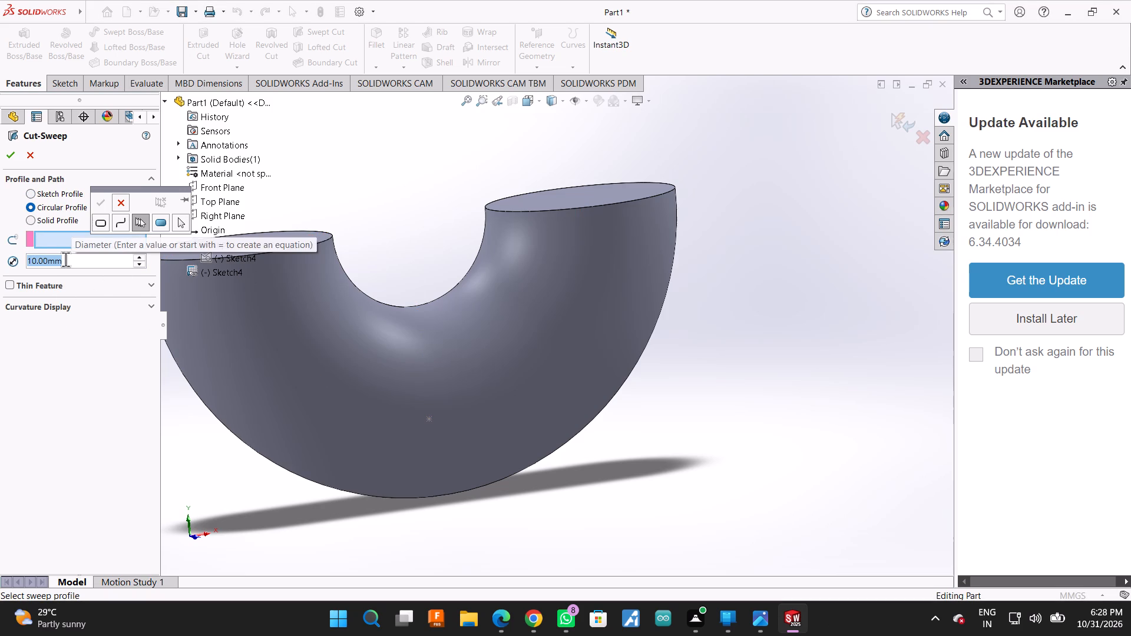
pyautogui.write('70')
pyautogui.press('Return')
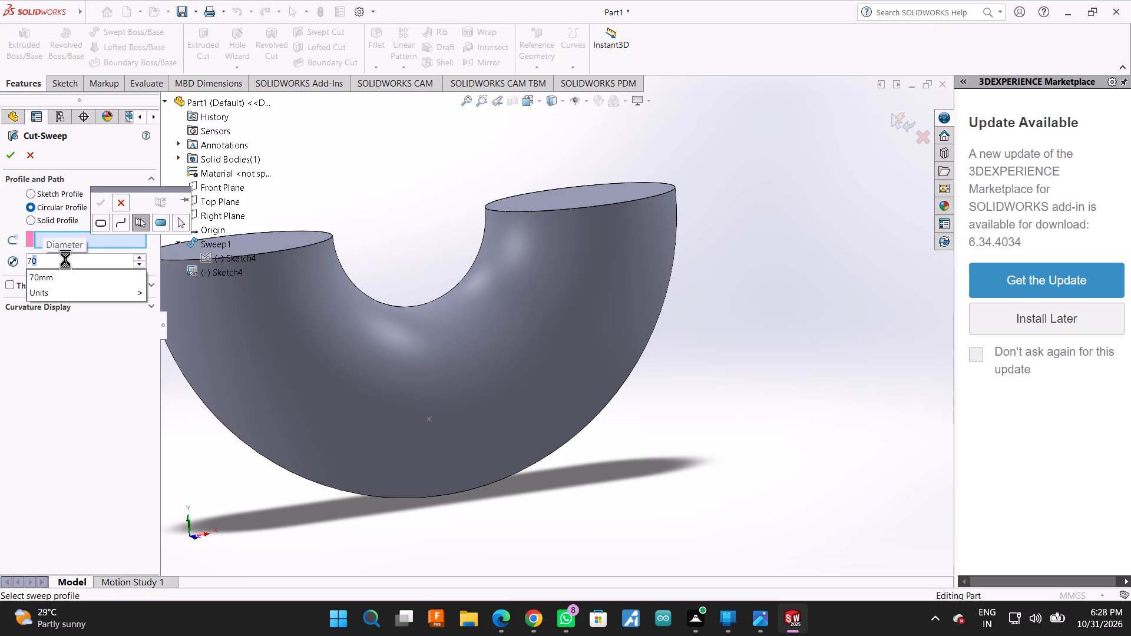
pyautogui.click(677, 307)
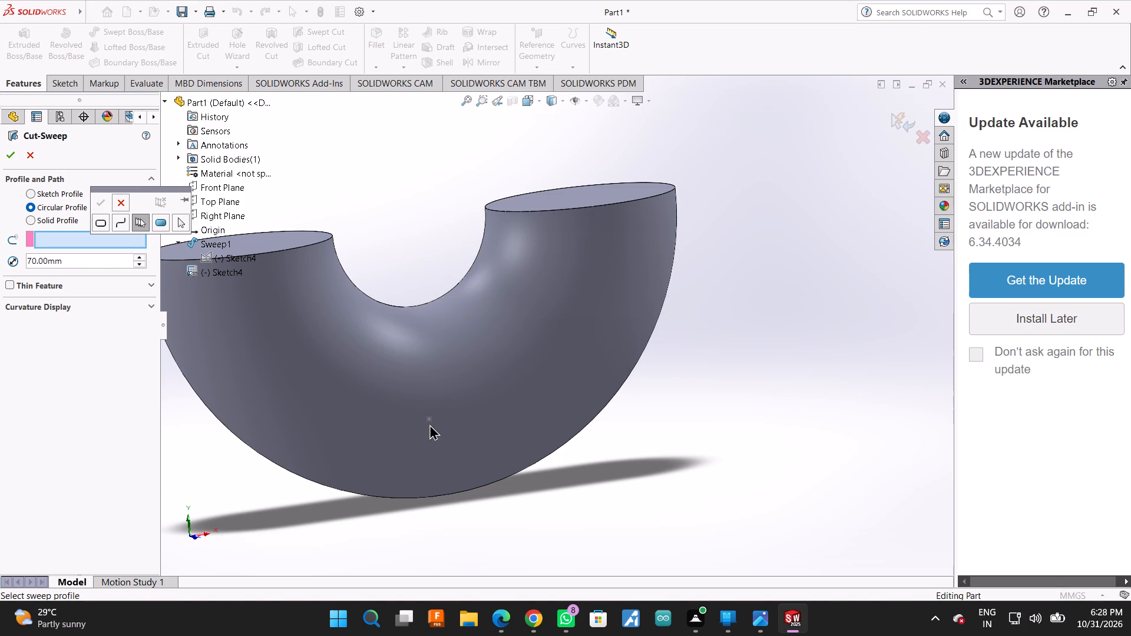
pyautogui.click(120, 203)
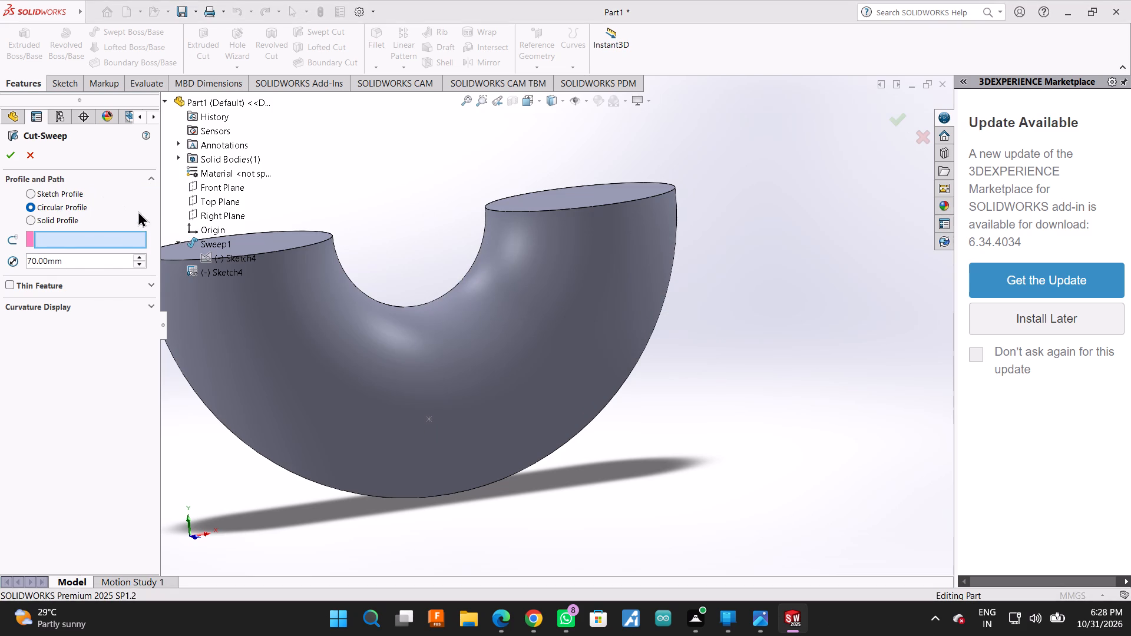
pyautogui.click(230, 259)
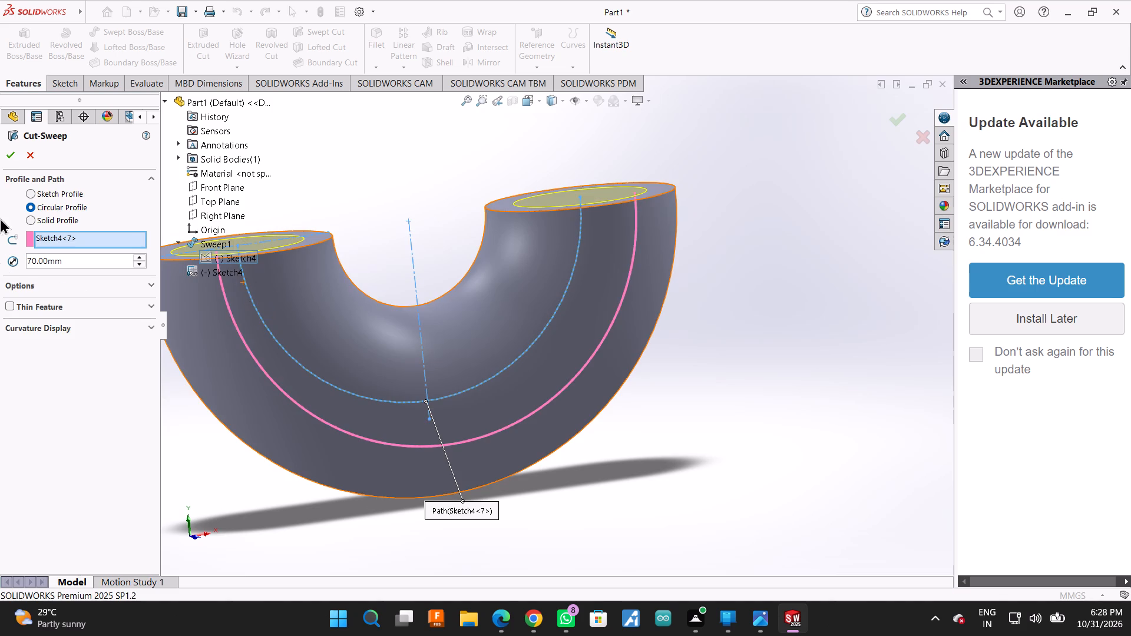
pyautogui.click(8, 157)
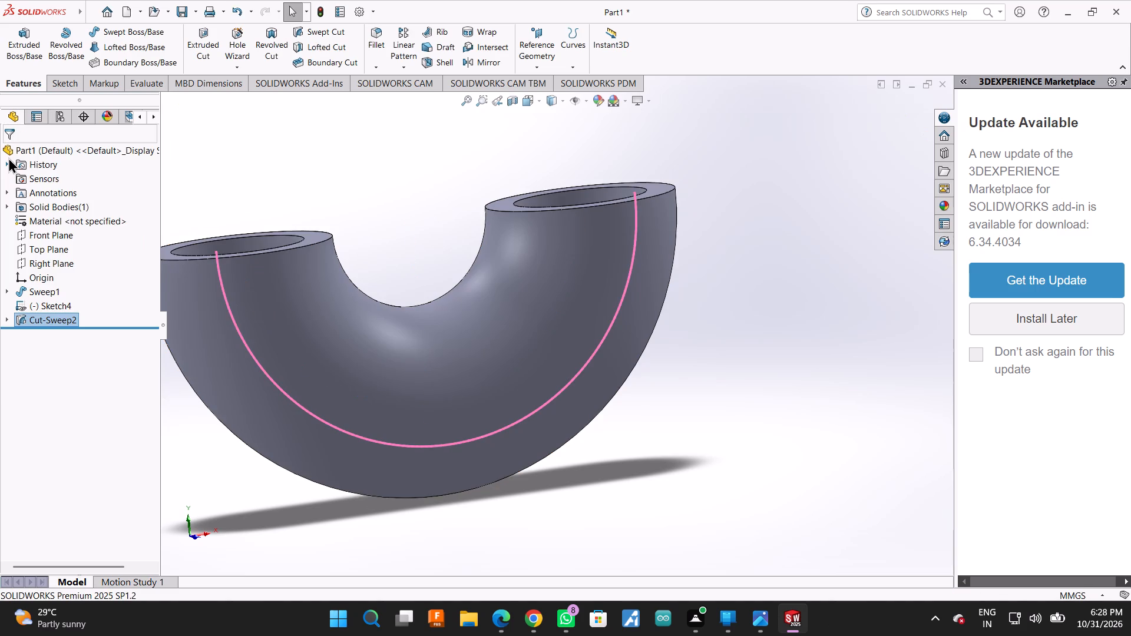
# Examine the hollowed half-ring and its two open ends from several angles.
pyautogui.scroll(1, 759, 227)
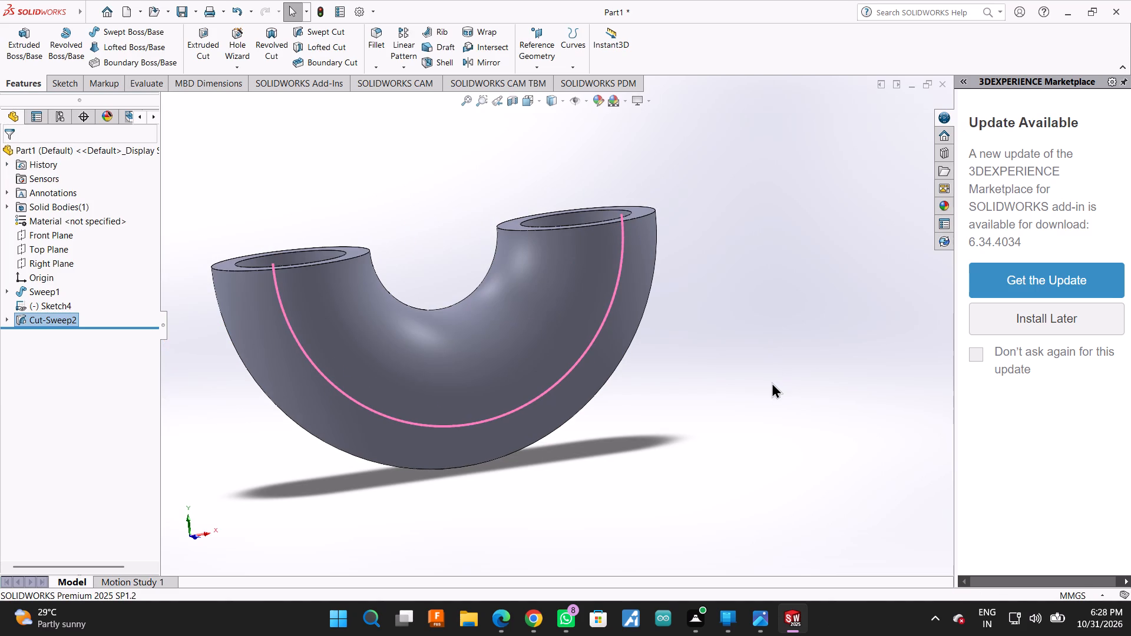
pyautogui.rightClick(759, 277)
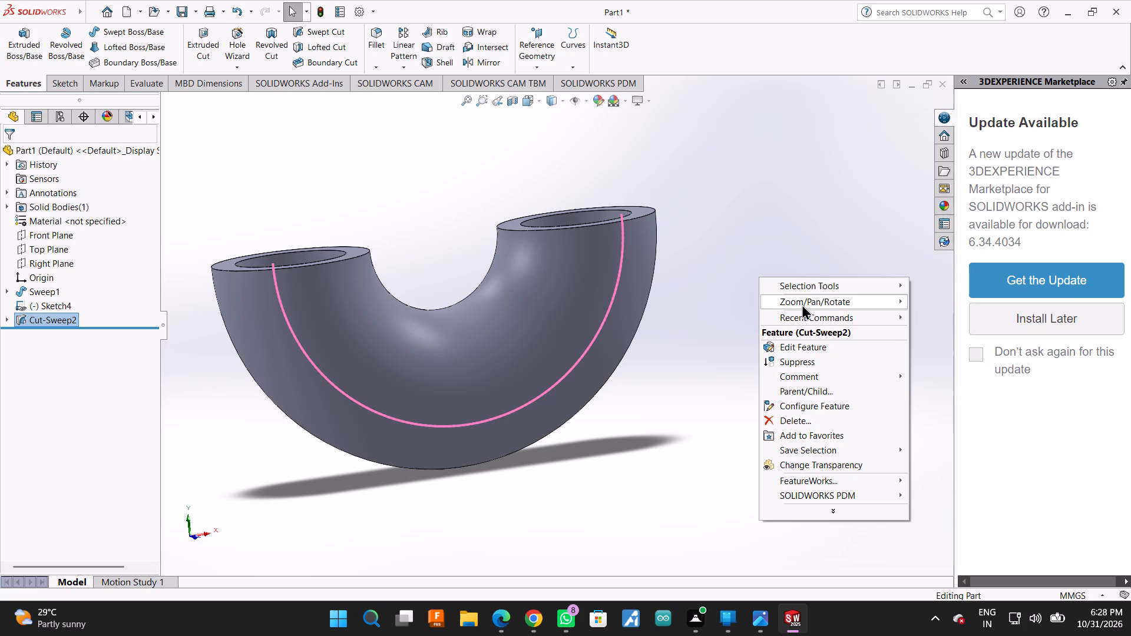
pyautogui.click(802, 304)
pyautogui.click(925, 362)
pyautogui.moveTo(863, 342); pyautogui.dragTo(801, 433)
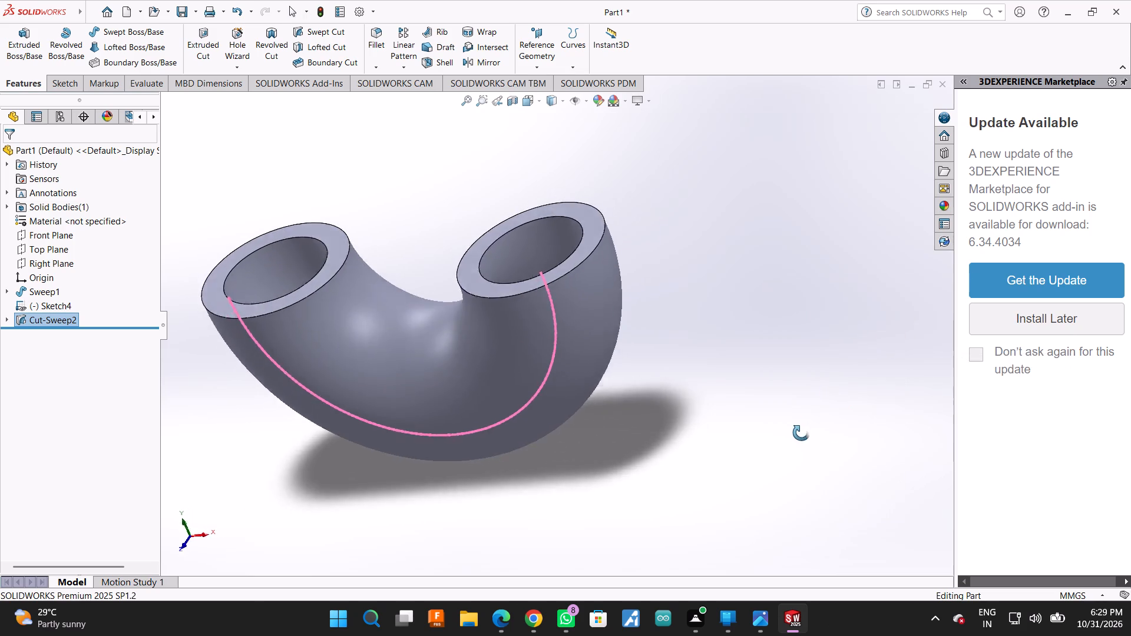
pyautogui.moveTo(801, 433); pyautogui.dragTo(859, 479)
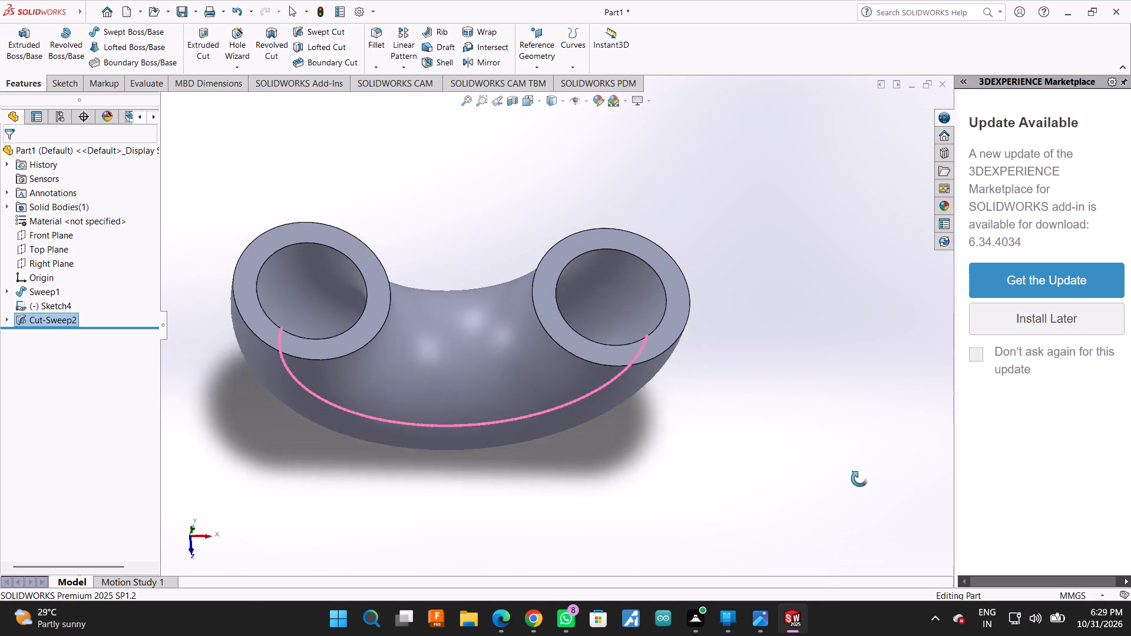
pyautogui.moveTo(859, 479); pyautogui.dragTo(842, 468)
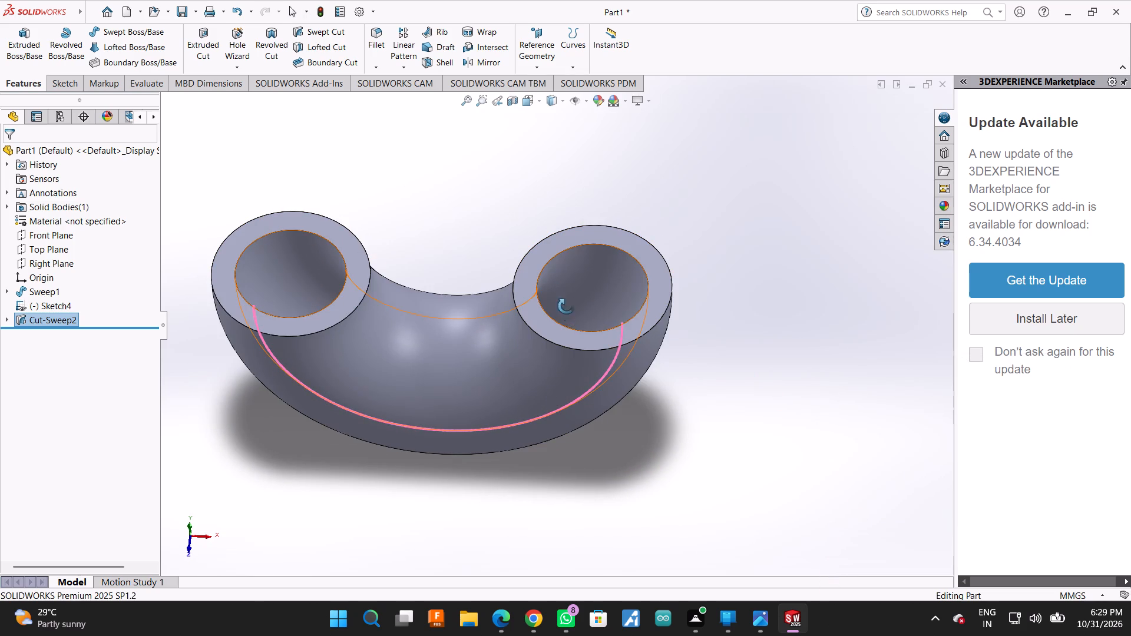
pyautogui.press('Escape')
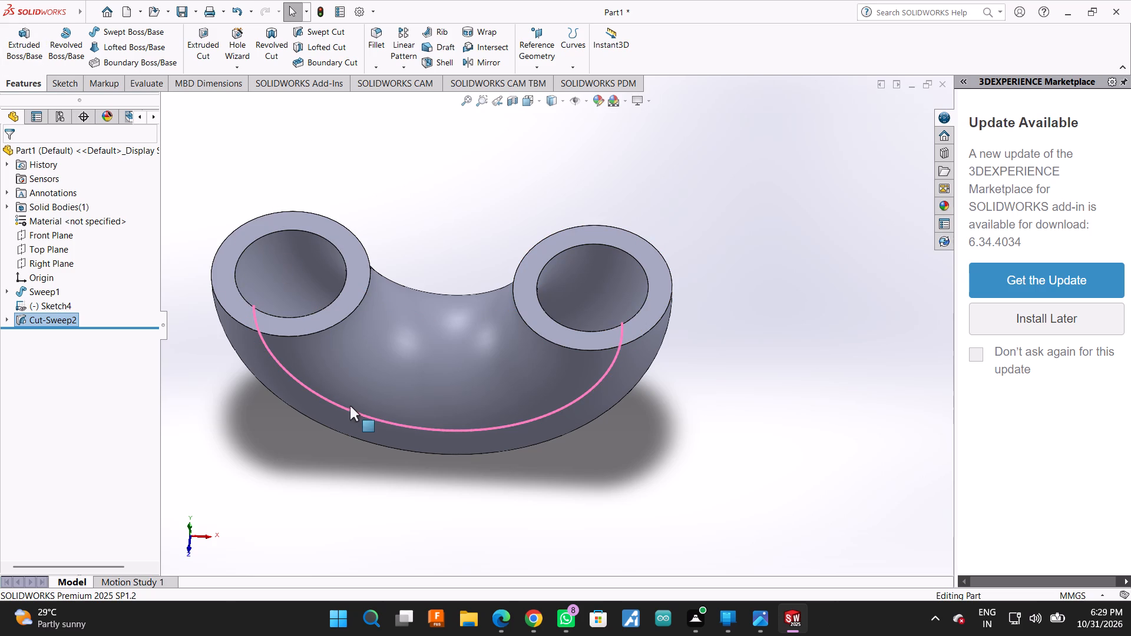
# Show the half-ring in the front view with hidden lines visible.
pyautogui.press('space')
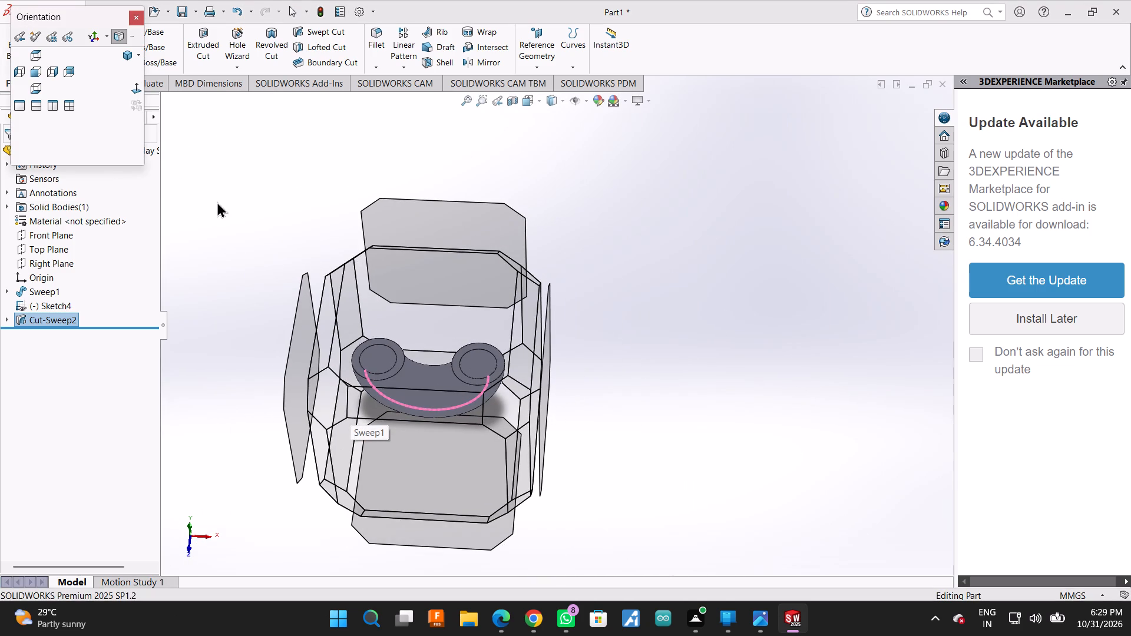
pyautogui.click(34, 72)
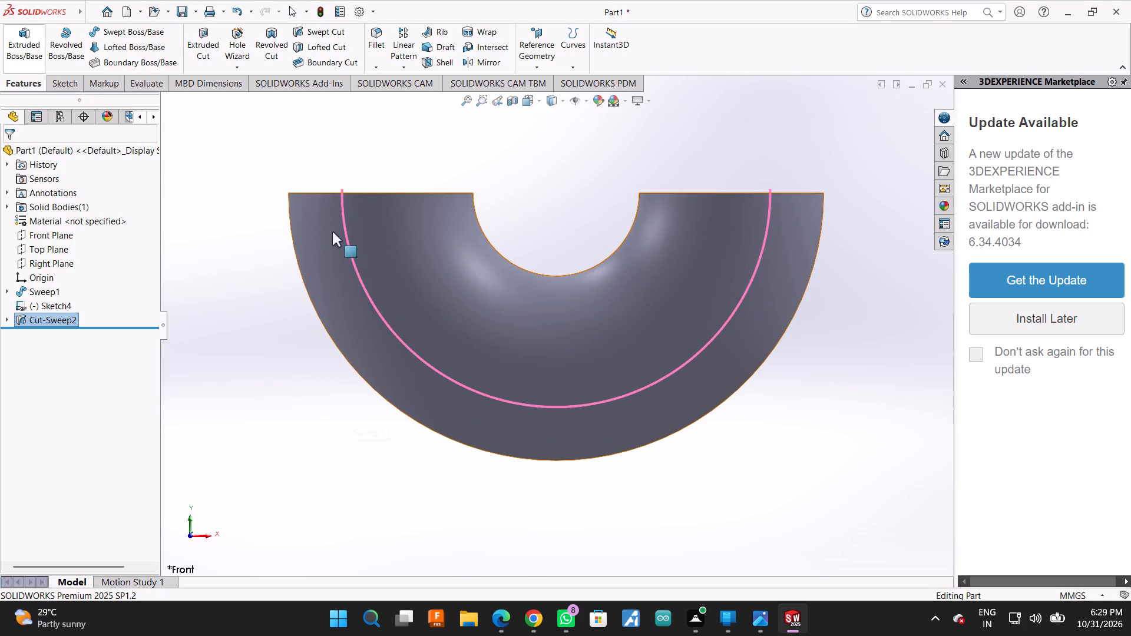
pyautogui.click(563, 102)
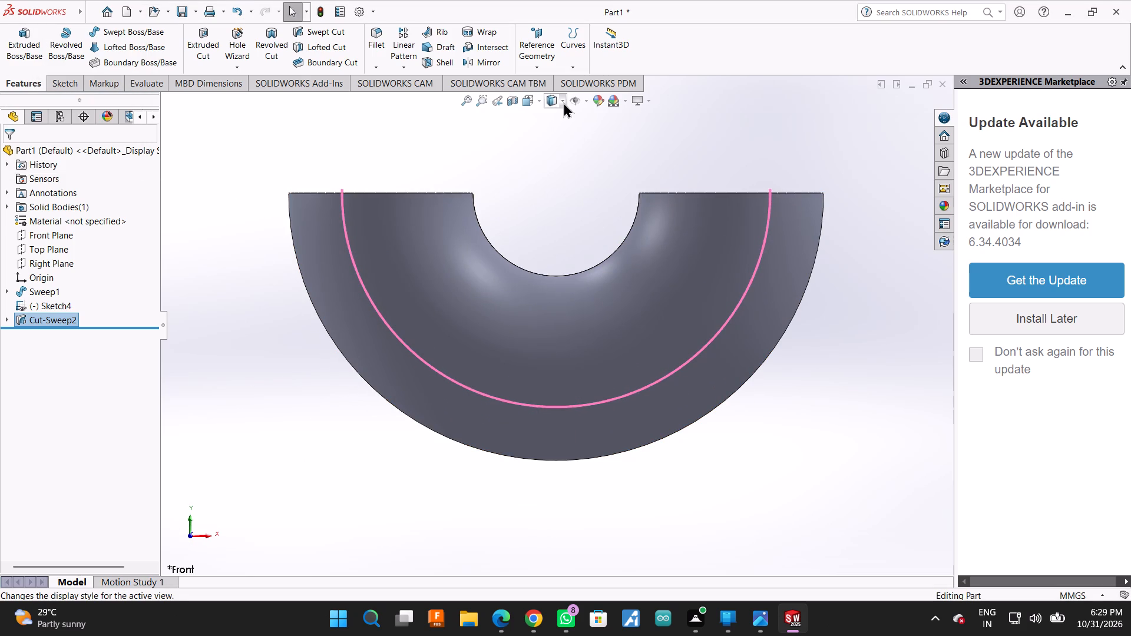
pyautogui.click(557, 160)
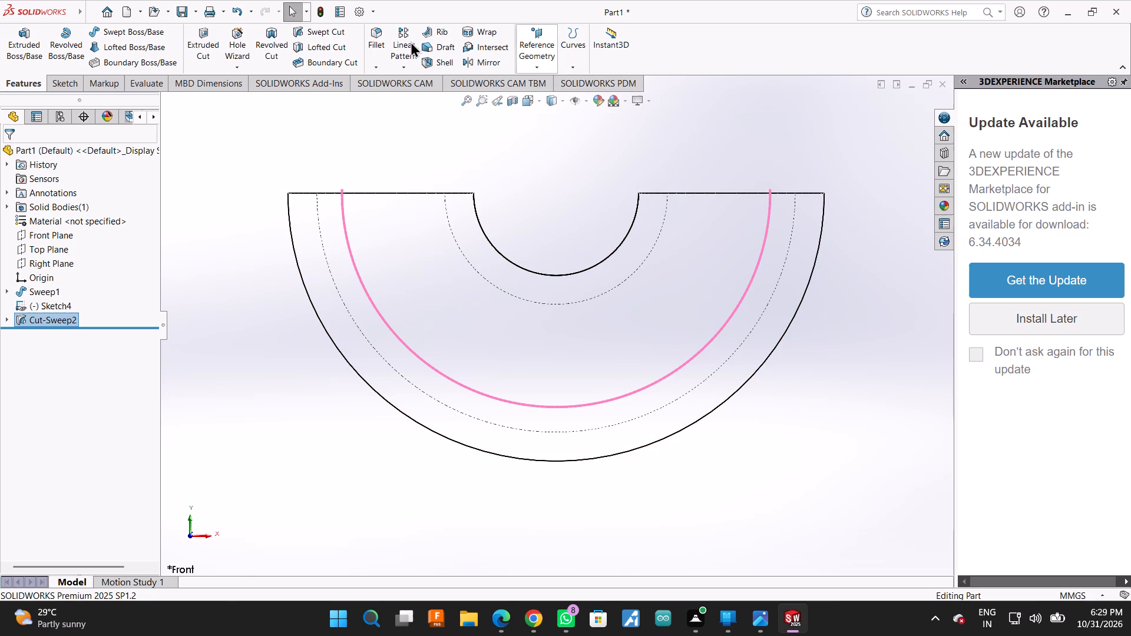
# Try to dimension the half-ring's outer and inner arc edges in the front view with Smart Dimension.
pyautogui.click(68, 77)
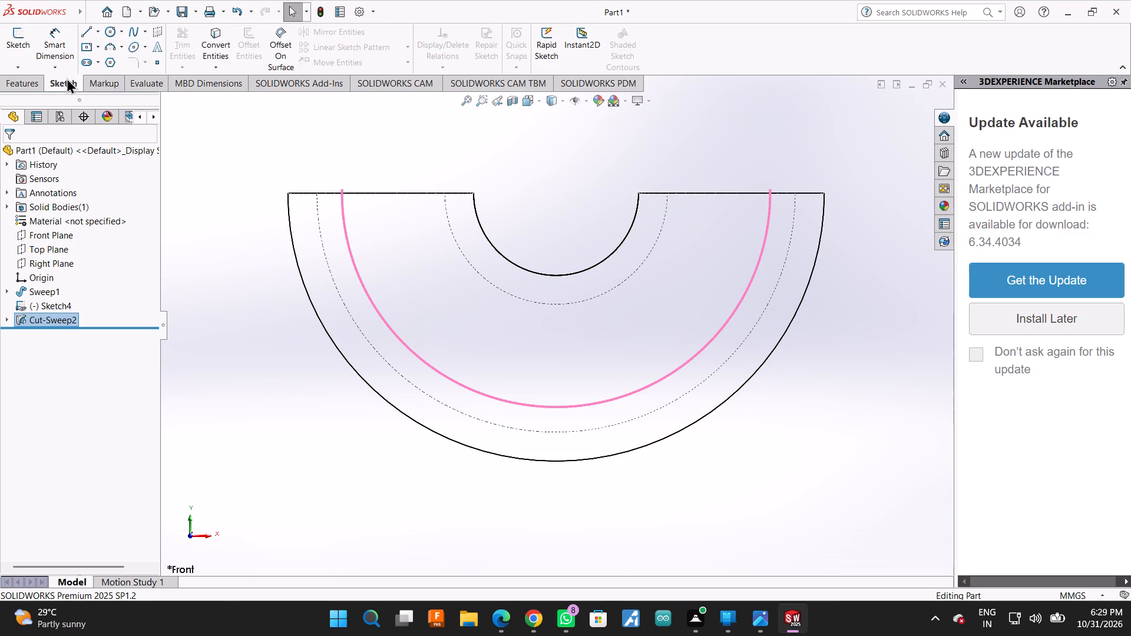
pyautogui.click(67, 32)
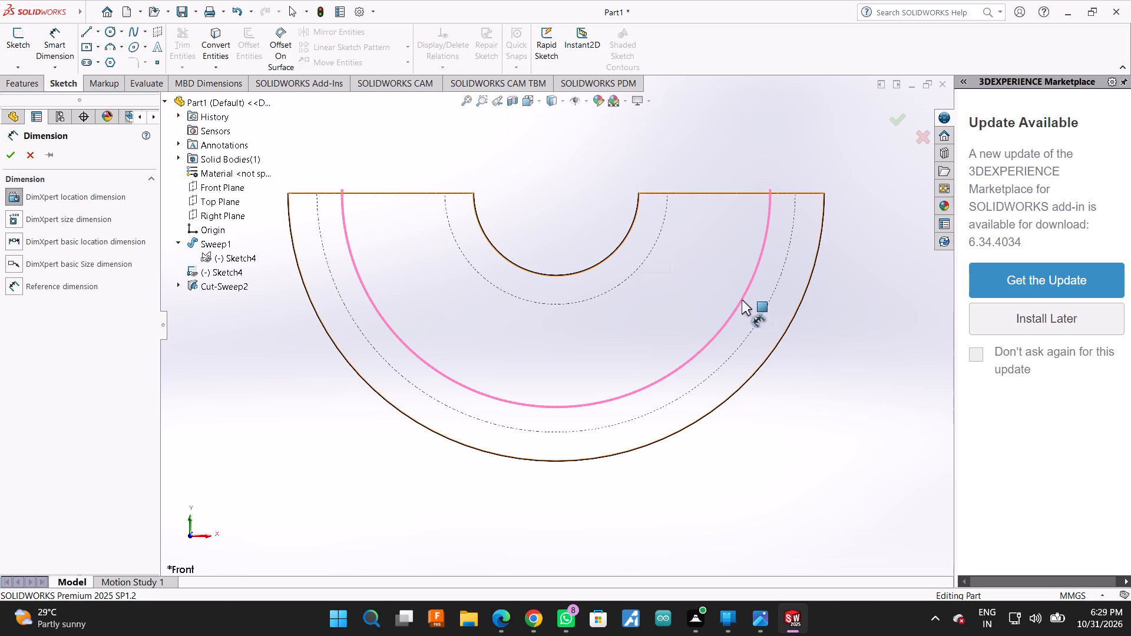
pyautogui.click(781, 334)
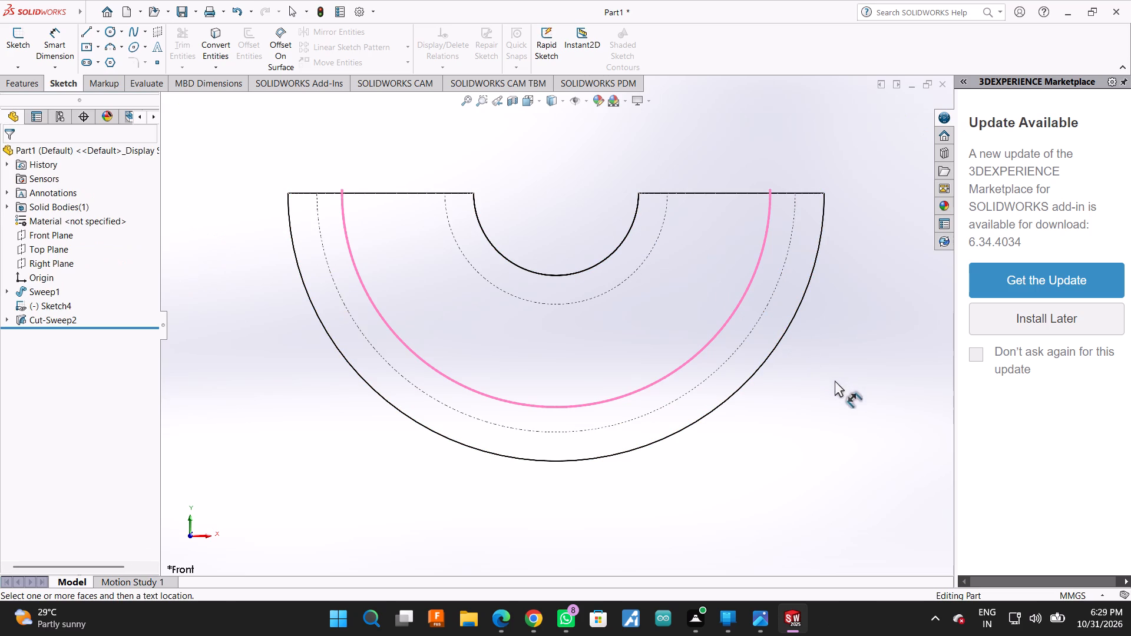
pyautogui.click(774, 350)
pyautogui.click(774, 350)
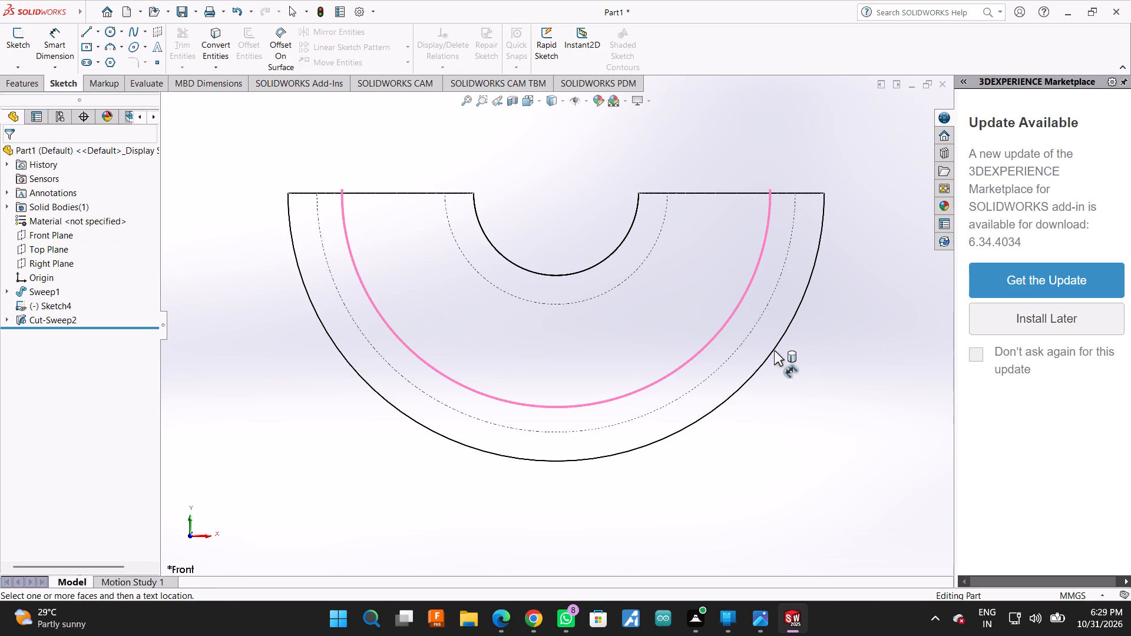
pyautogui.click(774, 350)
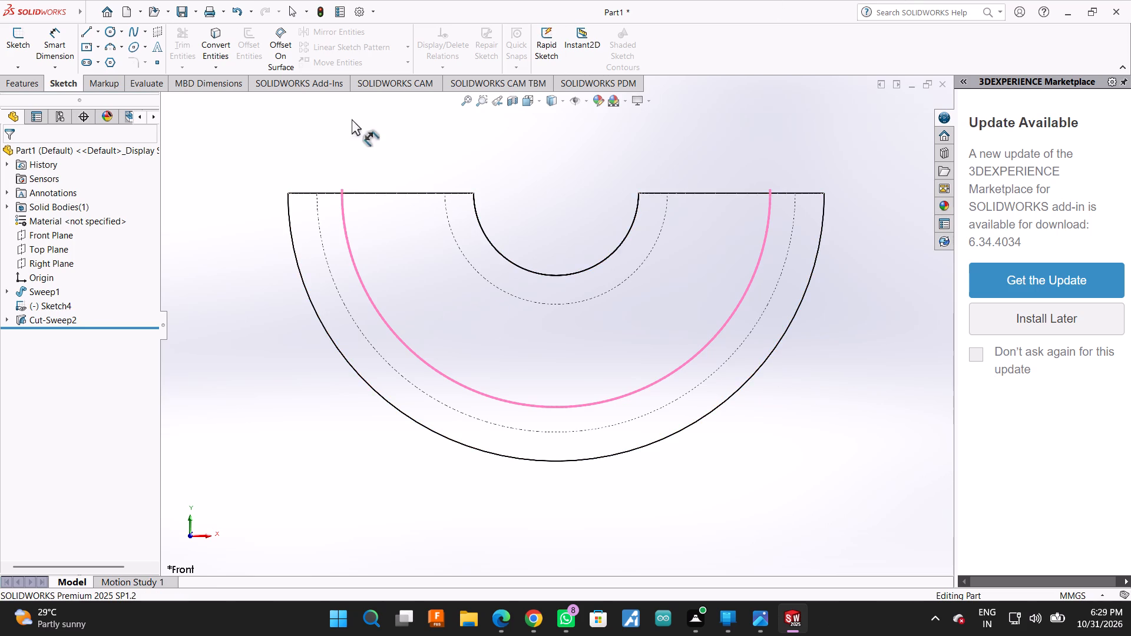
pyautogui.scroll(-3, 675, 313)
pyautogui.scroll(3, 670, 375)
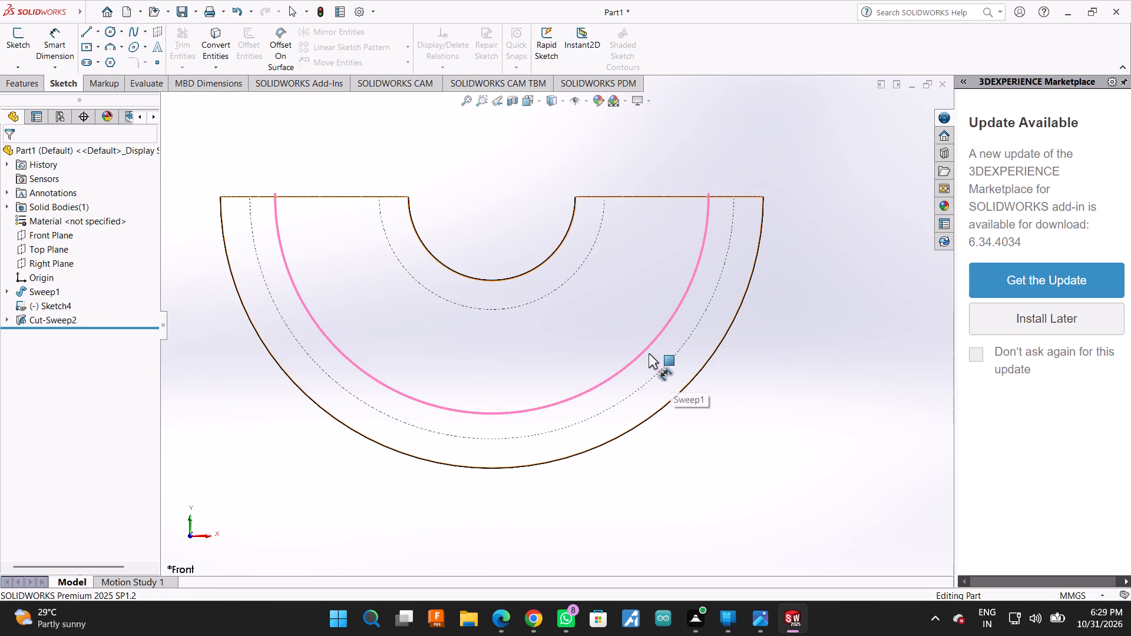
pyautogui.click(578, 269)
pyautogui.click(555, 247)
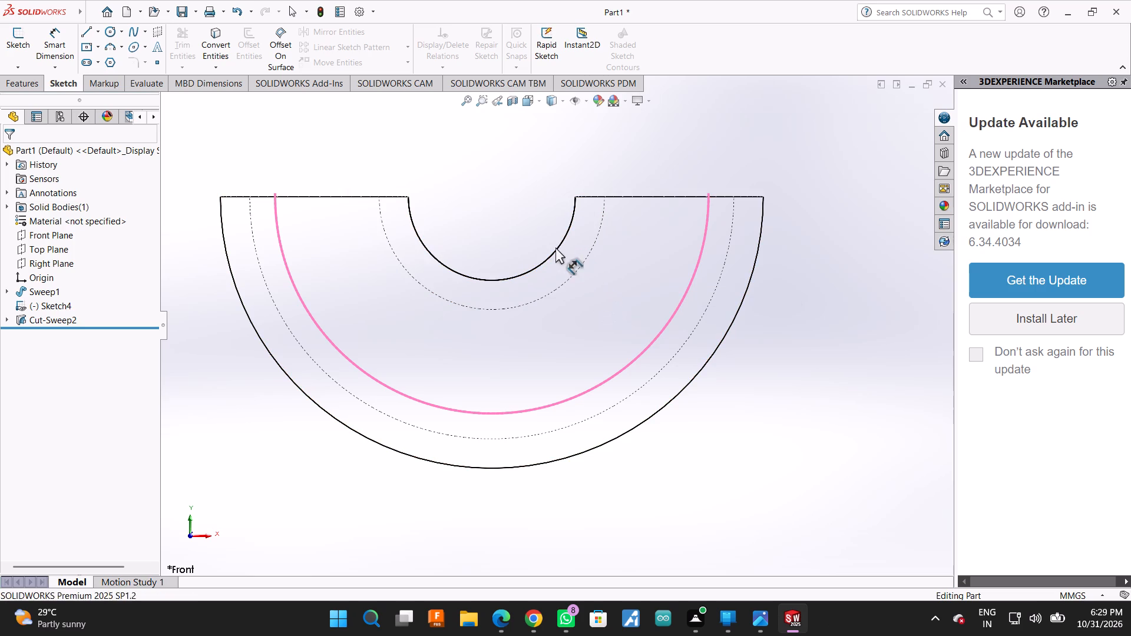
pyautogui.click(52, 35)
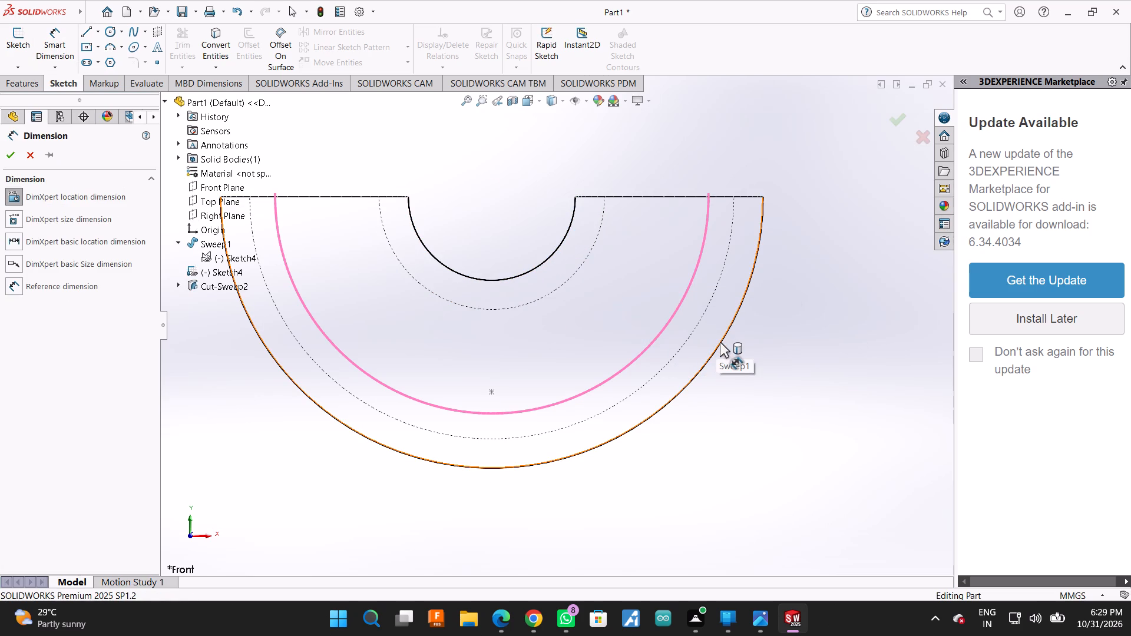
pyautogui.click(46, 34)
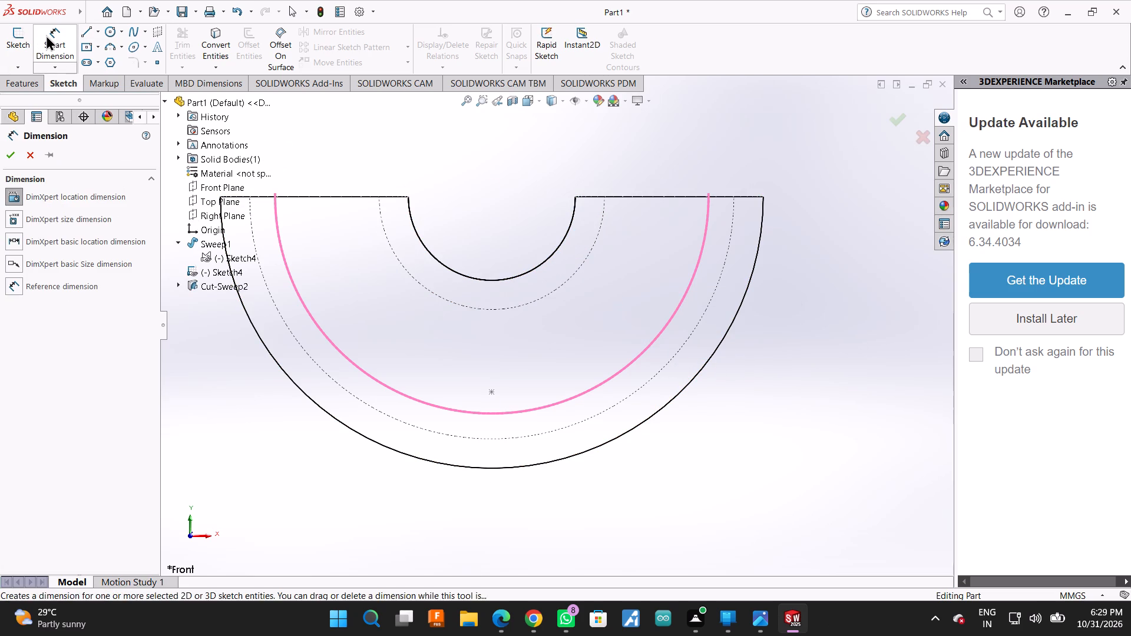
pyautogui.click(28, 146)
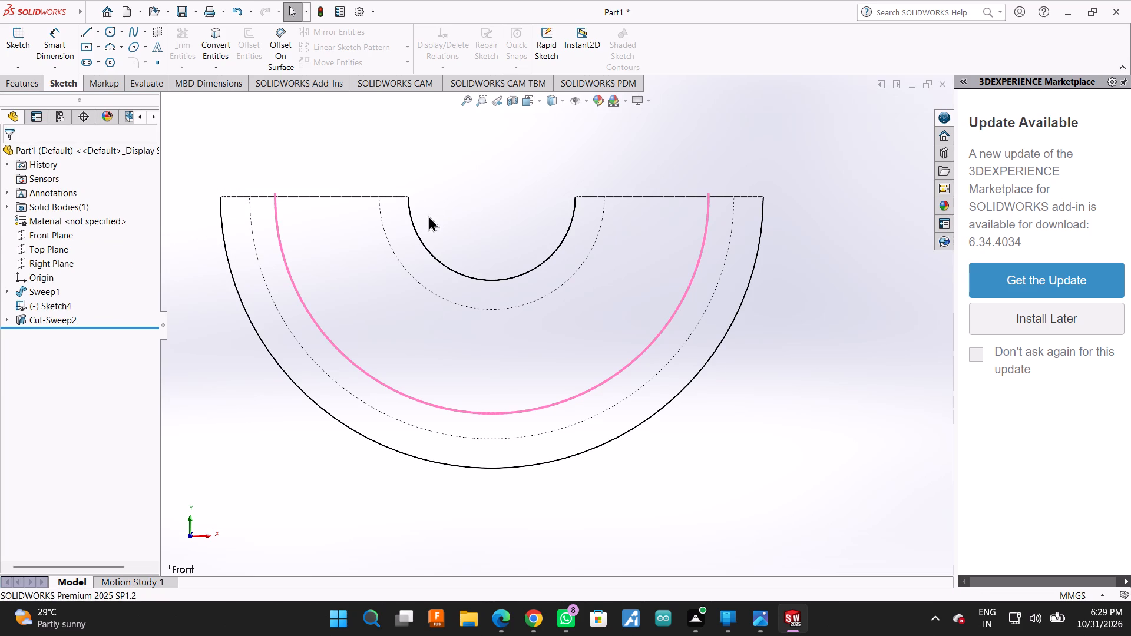
# Try to dimension the half-ring's outer arc and its straight end edge with Smart Dimension, without an open sketch.
pyautogui.press('Escape')
pyautogui.press('Escape')
pyautogui.press('Escape')
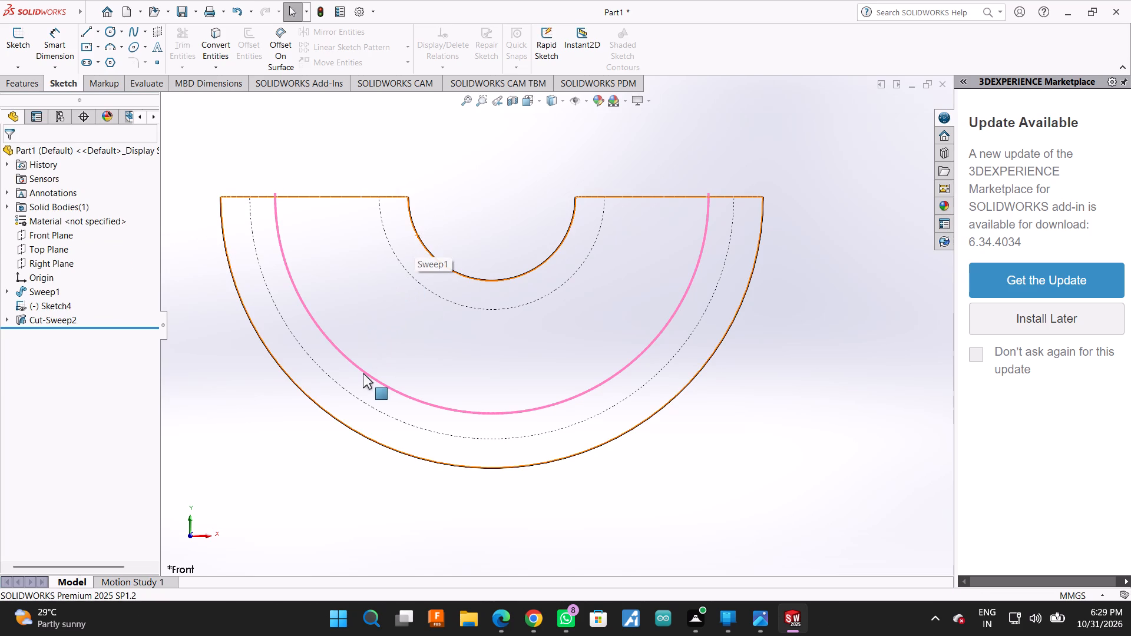
pyautogui.click(62, 29)
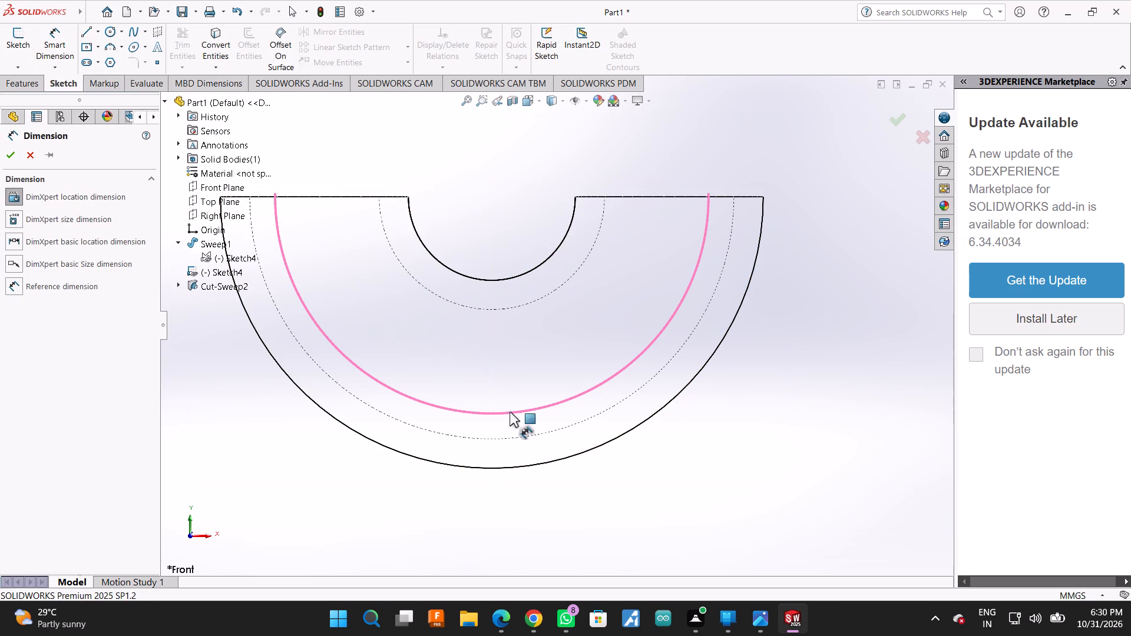
pyautogui.click(613, 439)
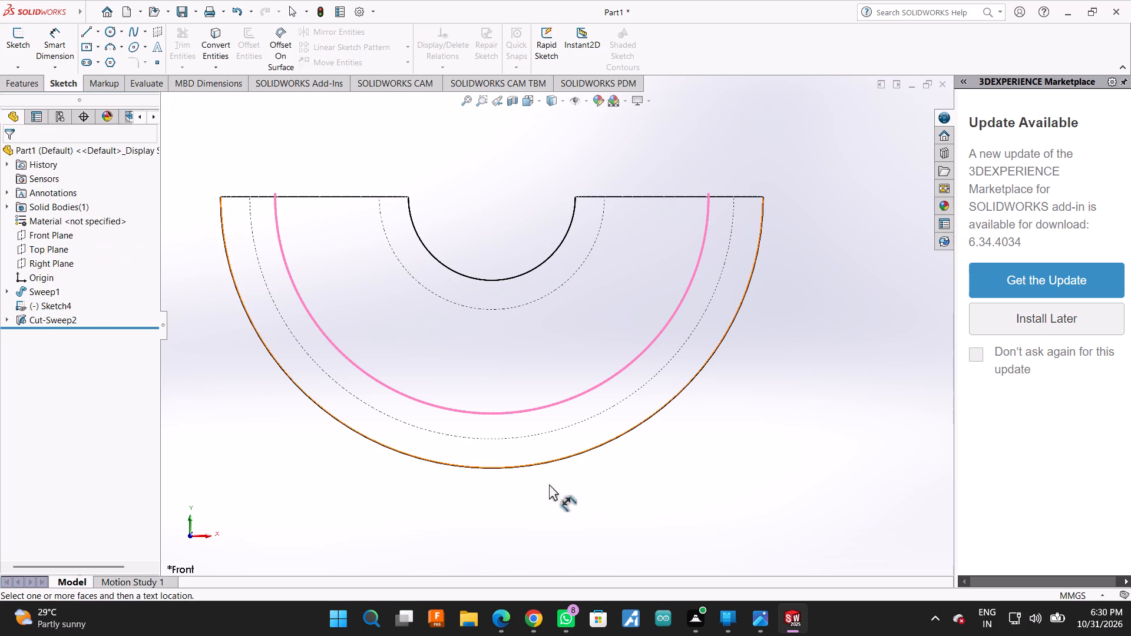
pyautogui.doubleClick(631, 198)
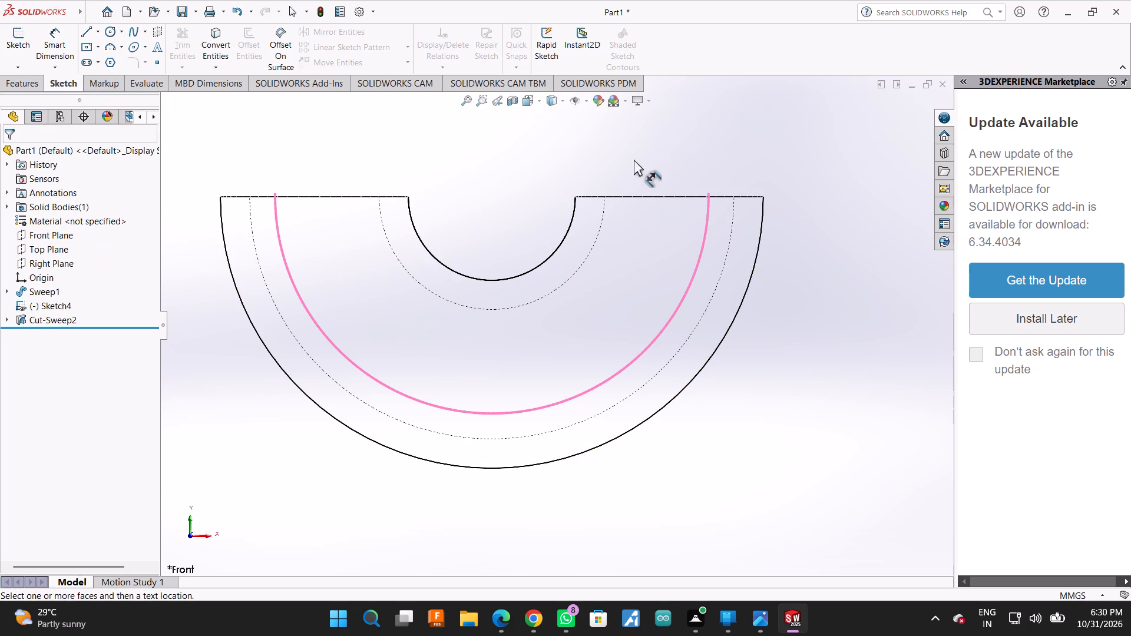
pyautogui.click(64, 35)
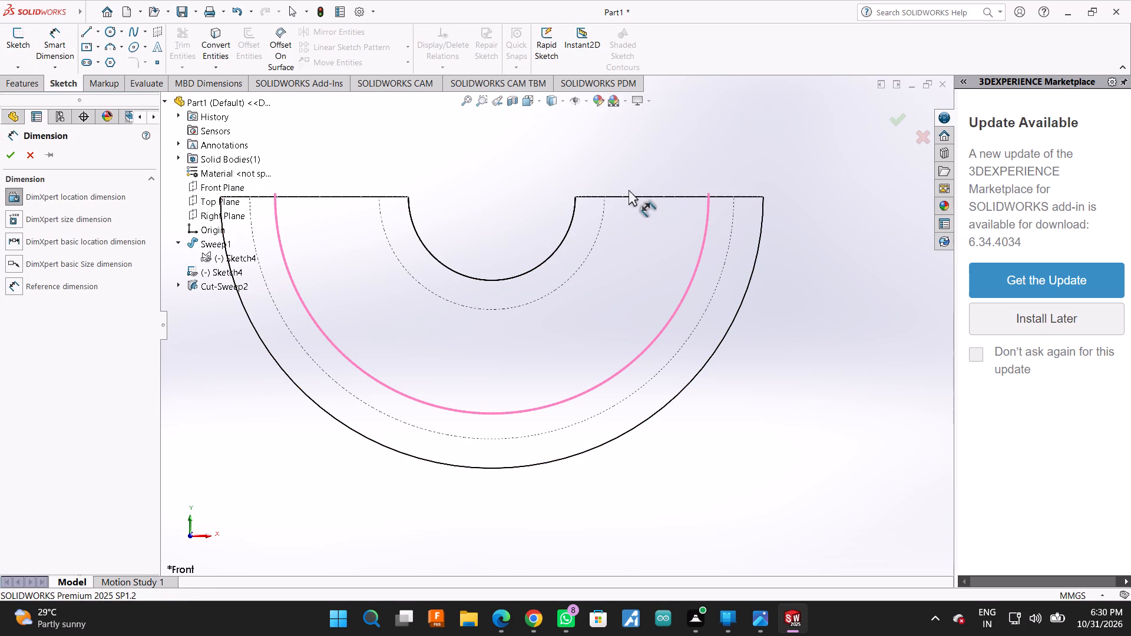
pyautogui.click(631, 197)
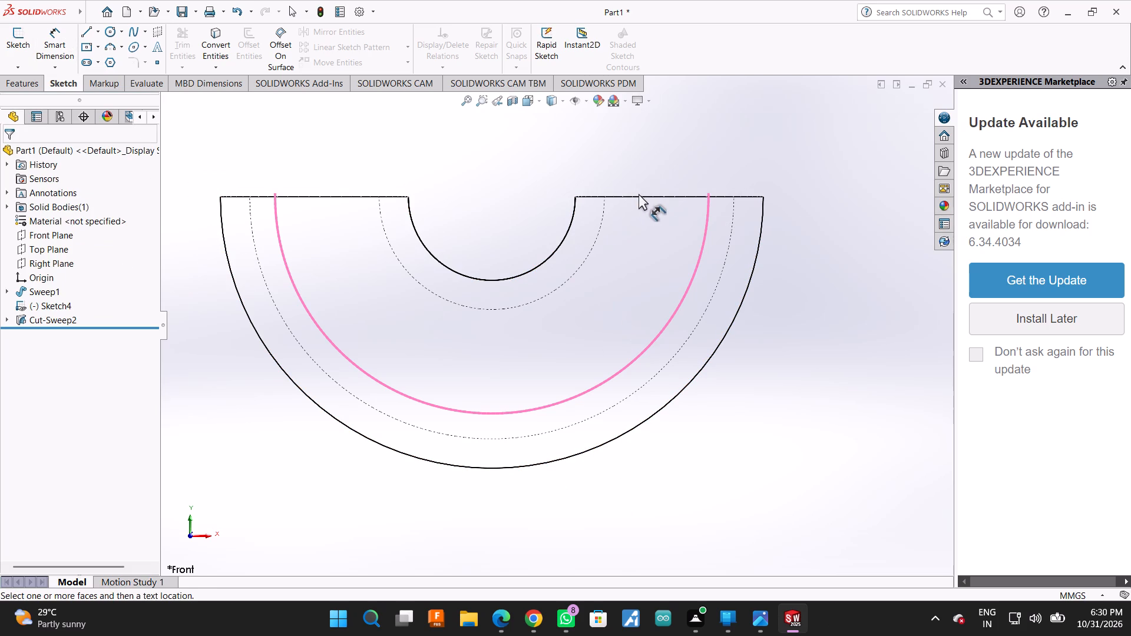
pyautogui.click(639, 196)
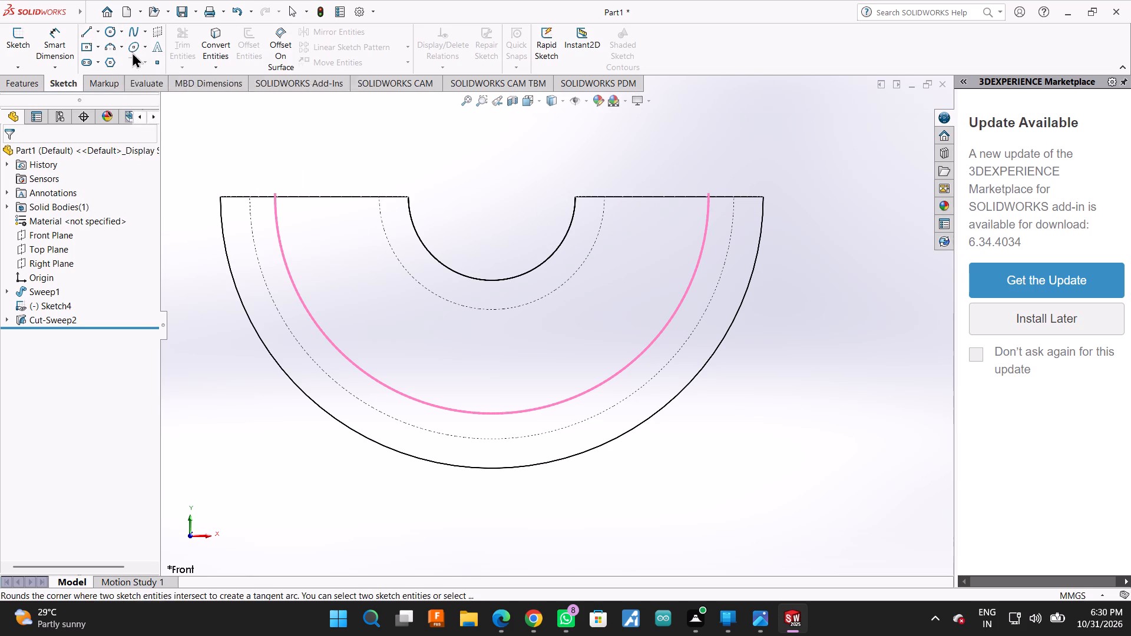
# Start a new sketch on the Front Plane with the 3 Point Arc tool.
pyautogui.click(114, 48)
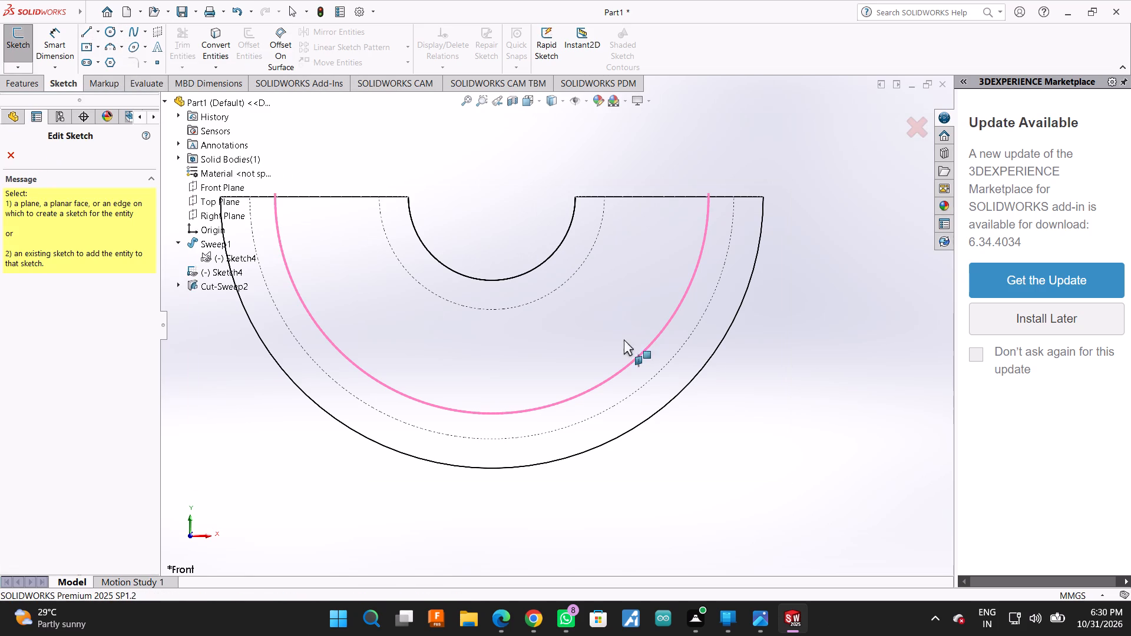
pyautogui.scroll(2, 624, 339)
pyautogui.scroll(-4, 322, 233)
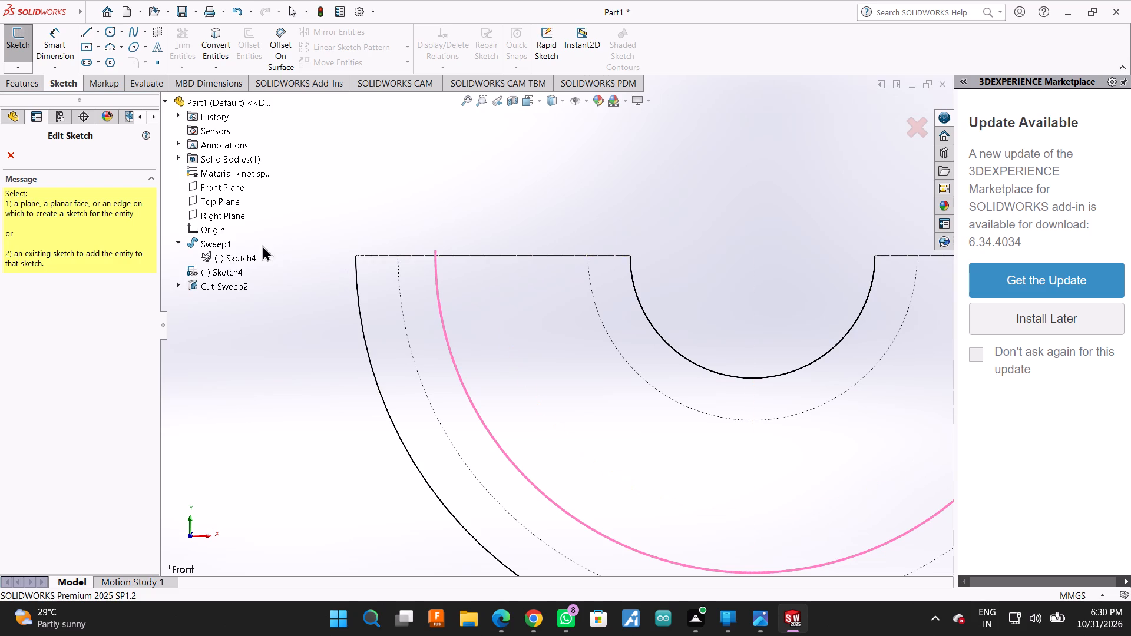
pyautogui.scroll(1, 388, 290)
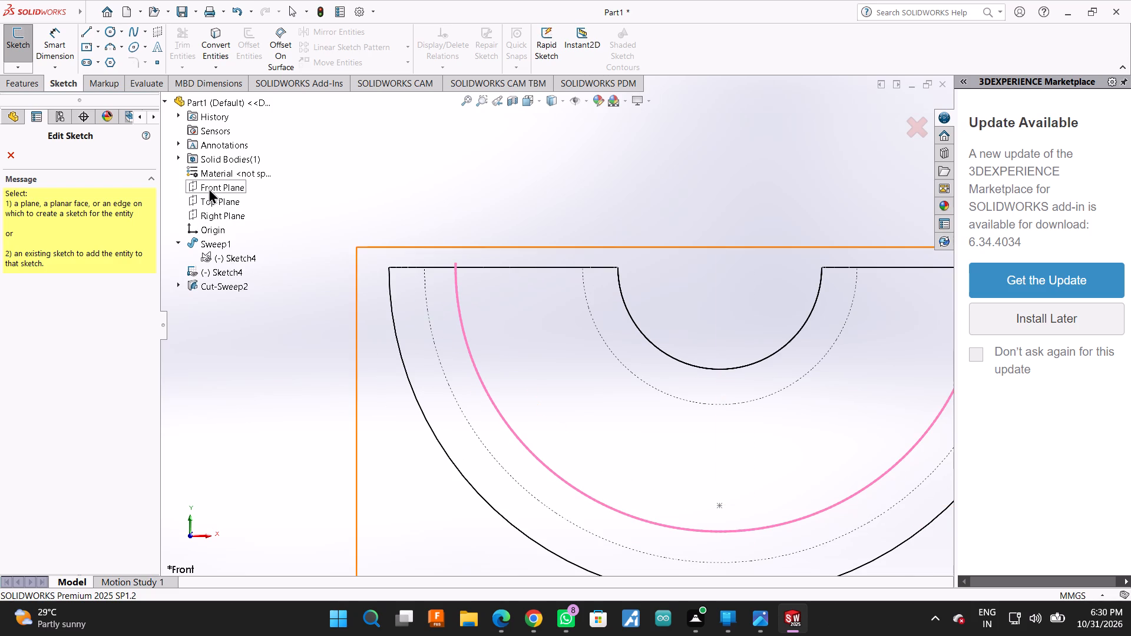
pyautogui.click(209, 188)
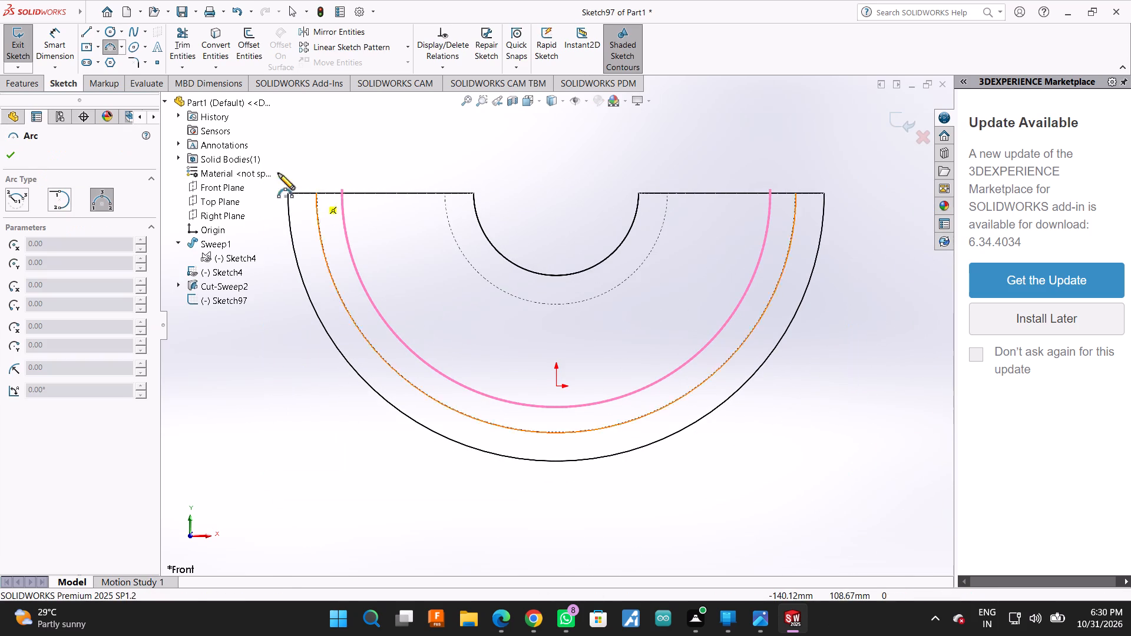
# Measure the radius of the half-ring's outer arc with Smart Dimension, and try the hidden outer bore edge.
pyautogui.click(67, 38)
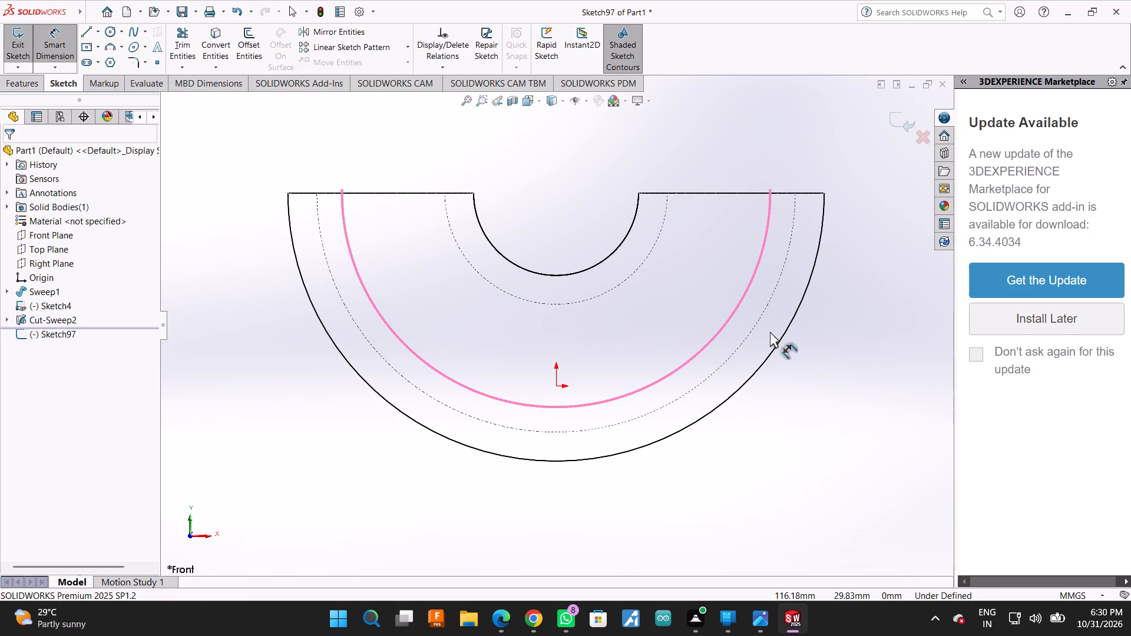
pyautogui.click(777, 343)
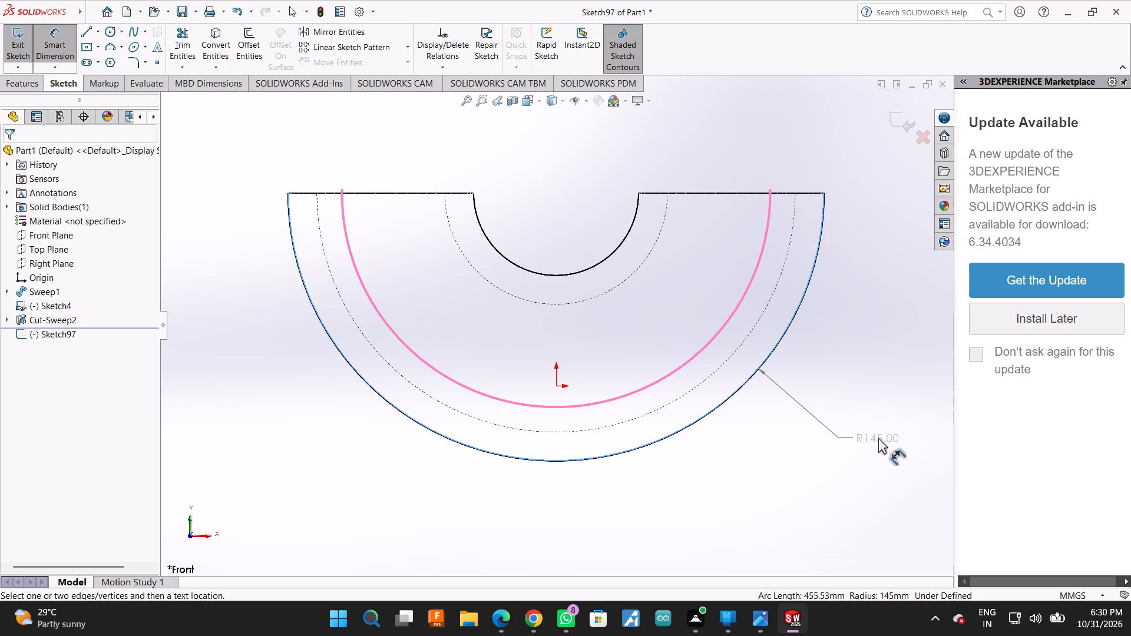
pyautogui.press('Escape')
pyautogui.click(738, 349)
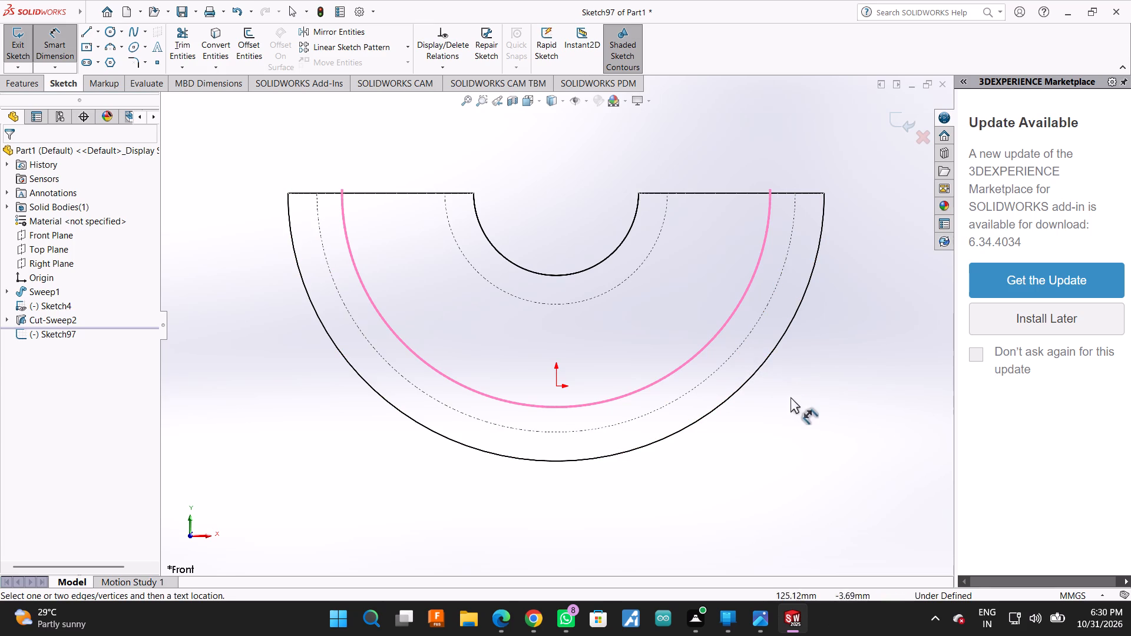
pyautogui.moveTo(743, 344); pyautogui.dragTo(773, 373)
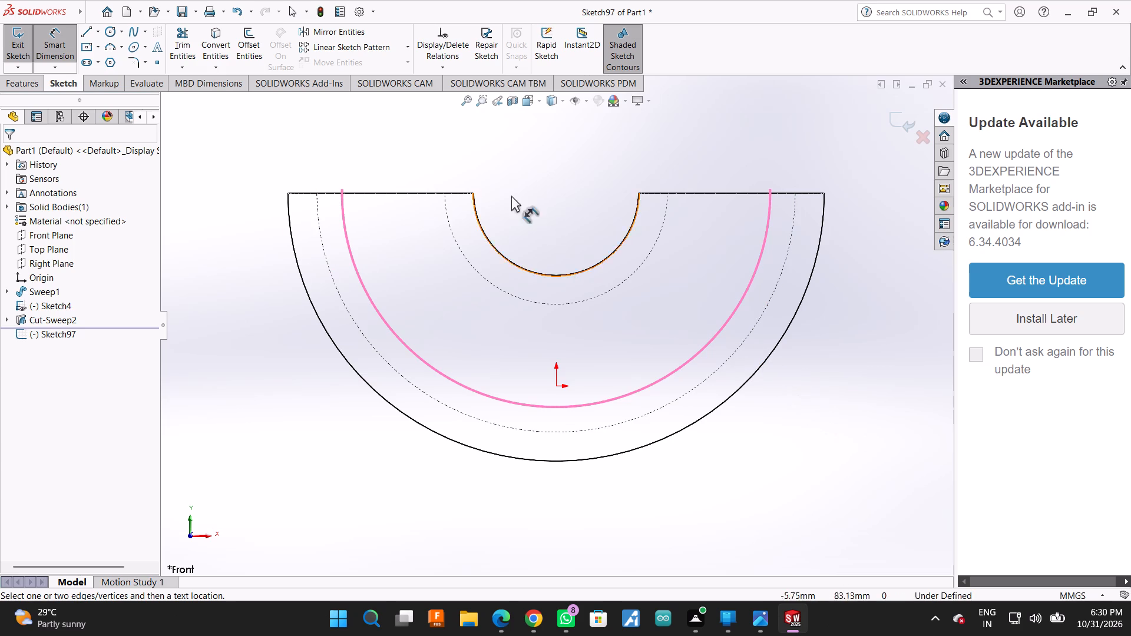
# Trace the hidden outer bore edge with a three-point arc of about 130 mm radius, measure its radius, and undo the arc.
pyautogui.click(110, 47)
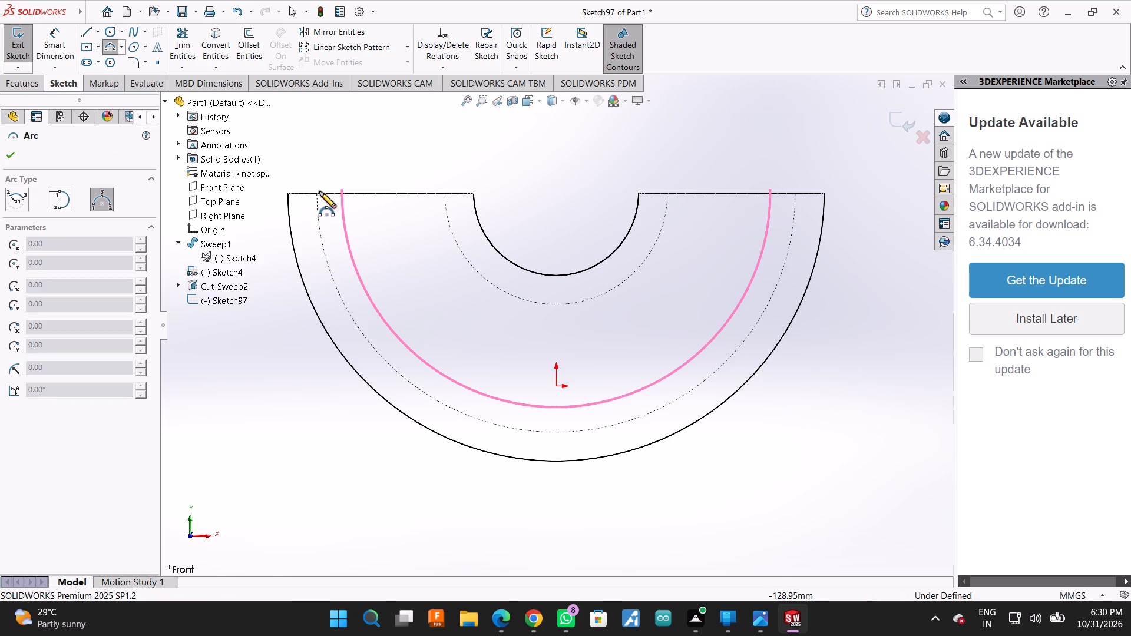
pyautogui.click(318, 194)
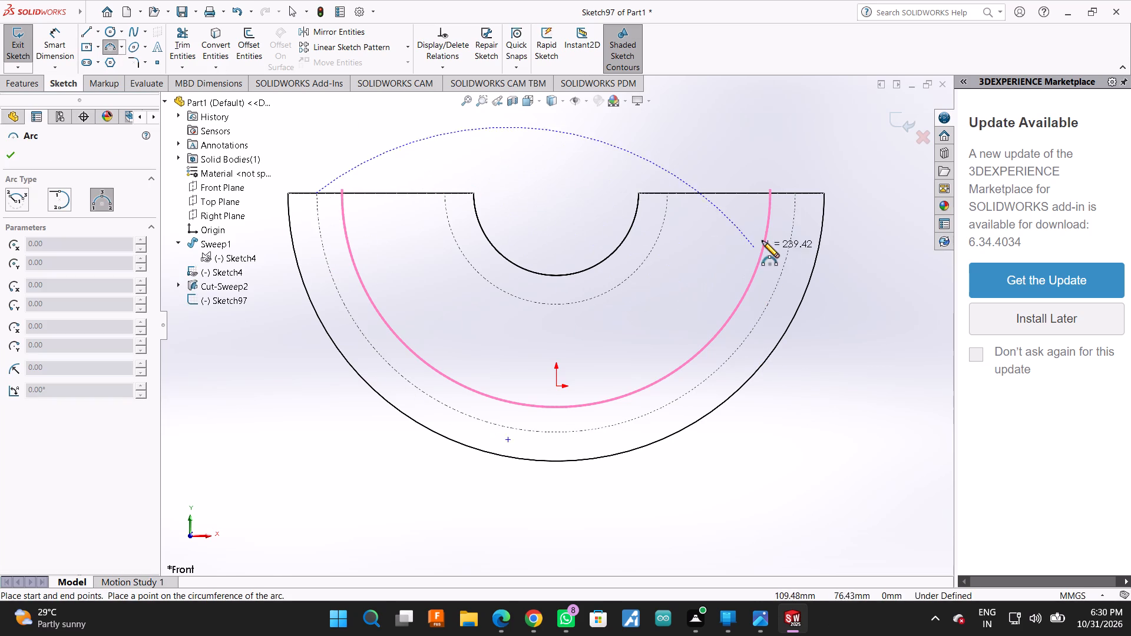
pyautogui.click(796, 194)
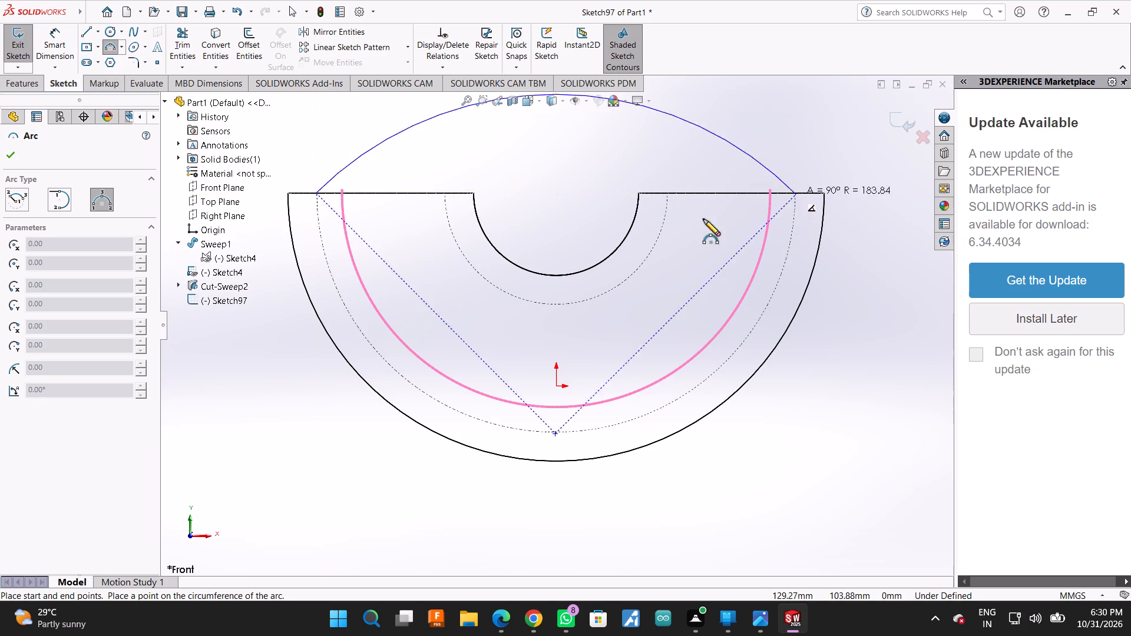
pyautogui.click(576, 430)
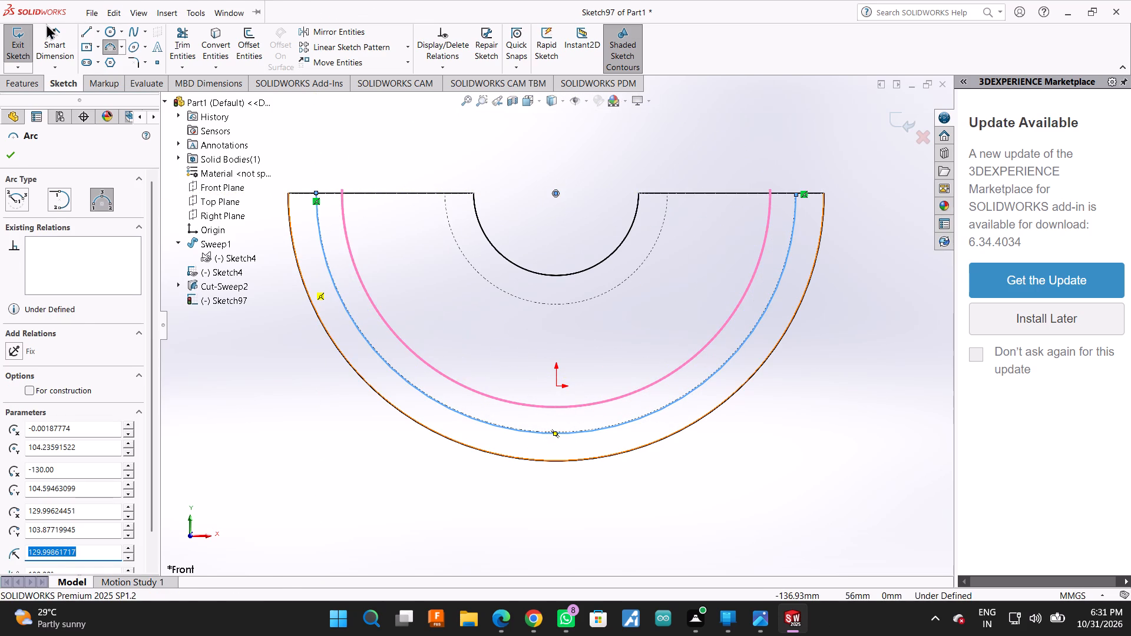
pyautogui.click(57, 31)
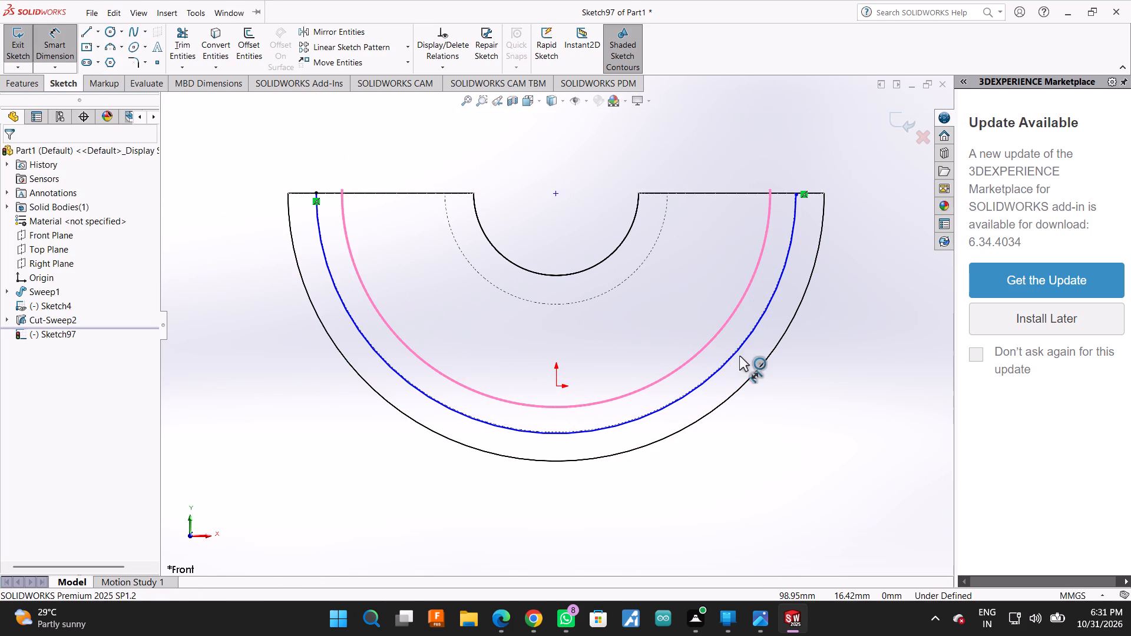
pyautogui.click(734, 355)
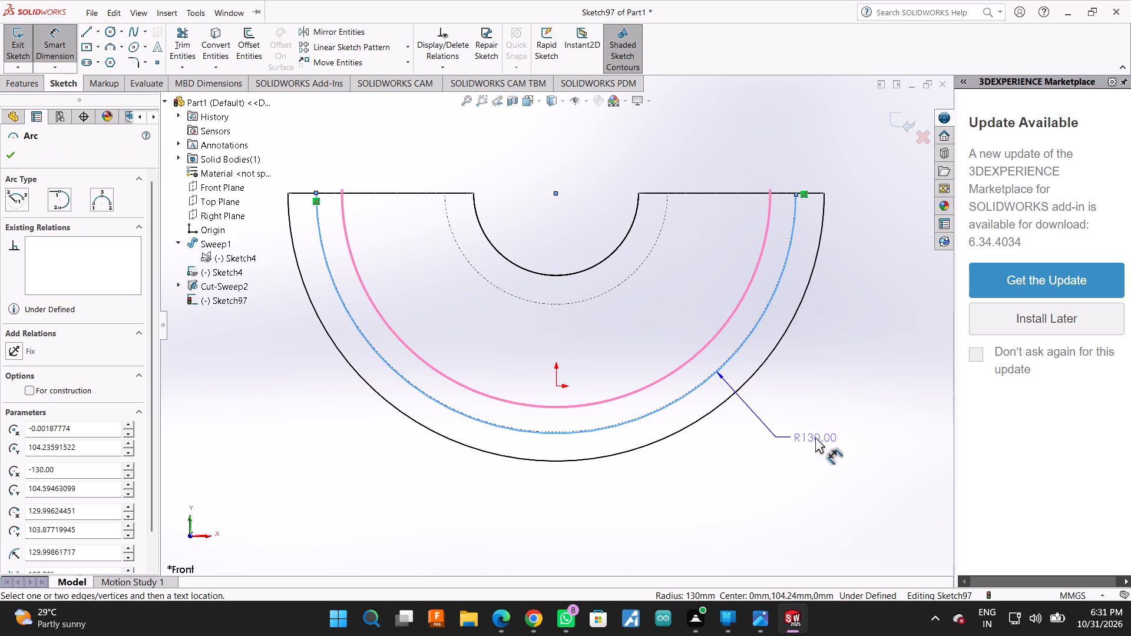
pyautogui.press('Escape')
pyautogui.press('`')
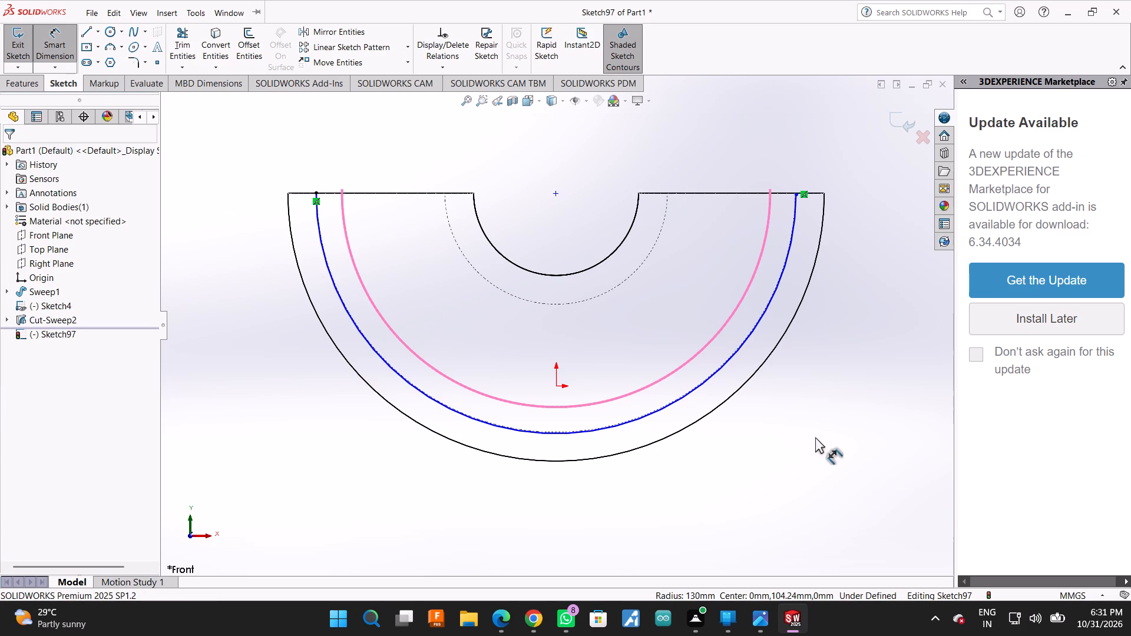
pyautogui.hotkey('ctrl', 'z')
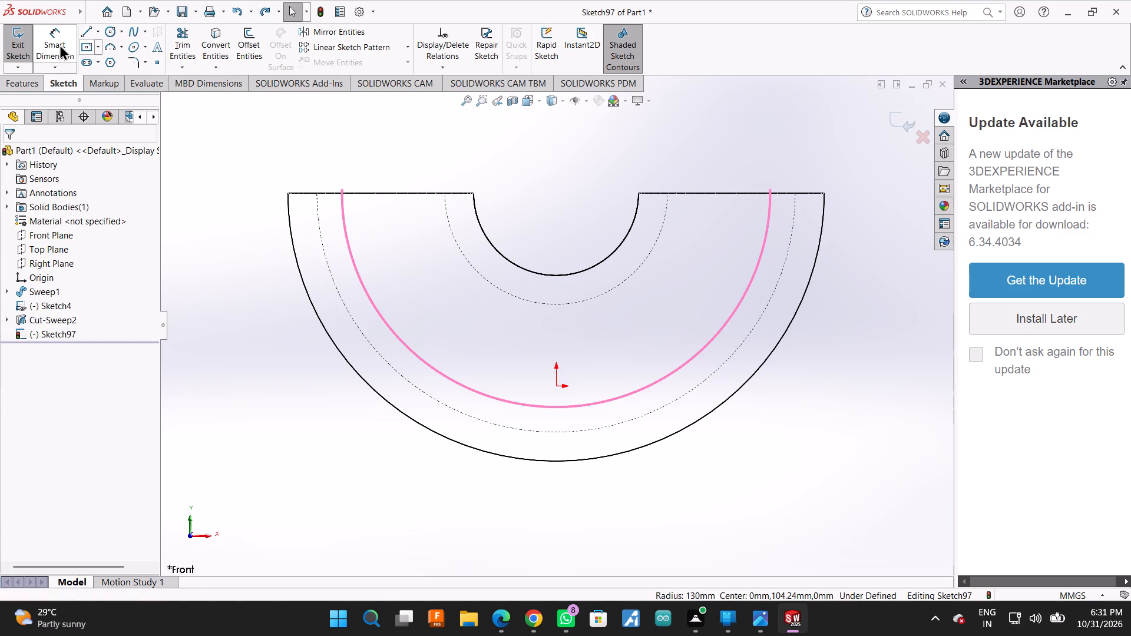
# Measure the radius of the half-ring's innermost solid arc edge with Smart Dimension.
pyautogui.click(60, 41)
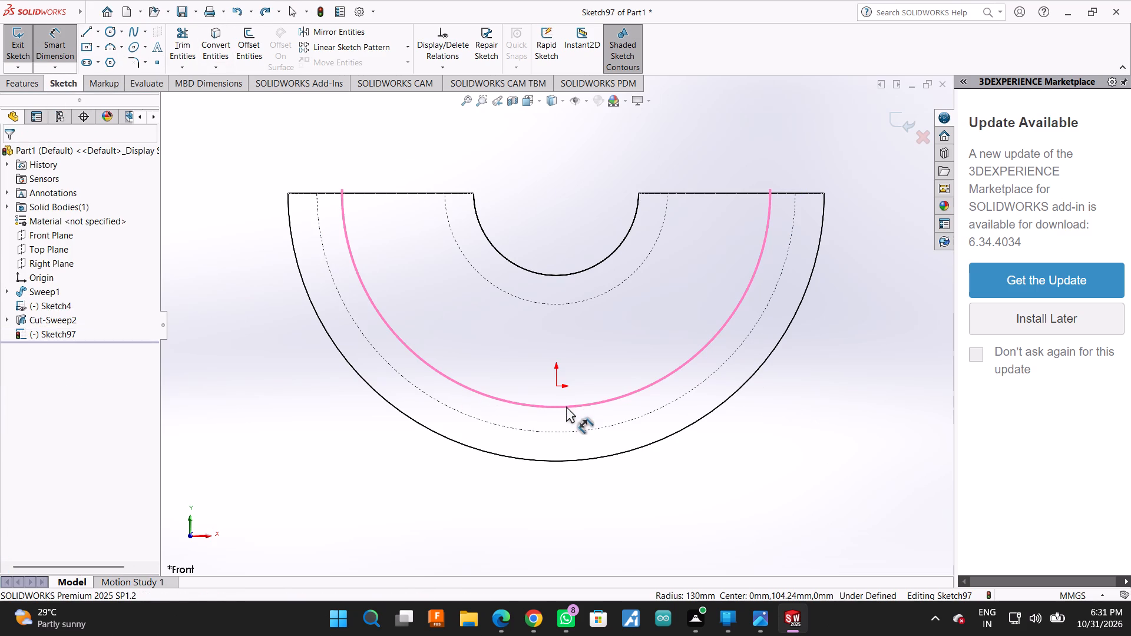
pyautogui.click(566, 406)
pyautogui.click(546, 271)
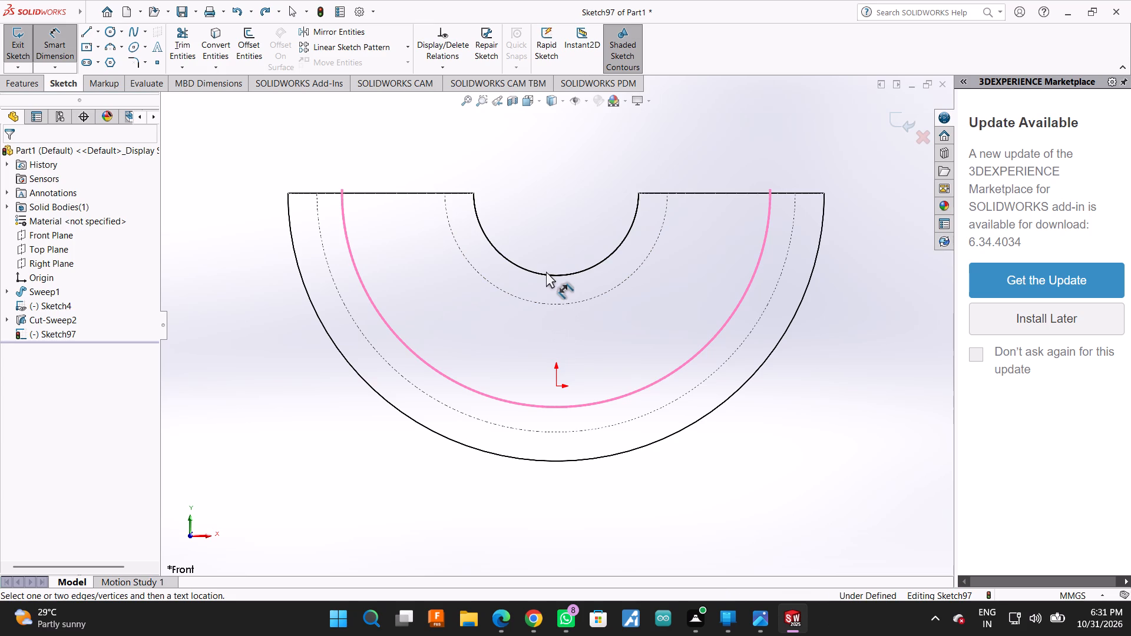
pyautogui.click(548, 276)
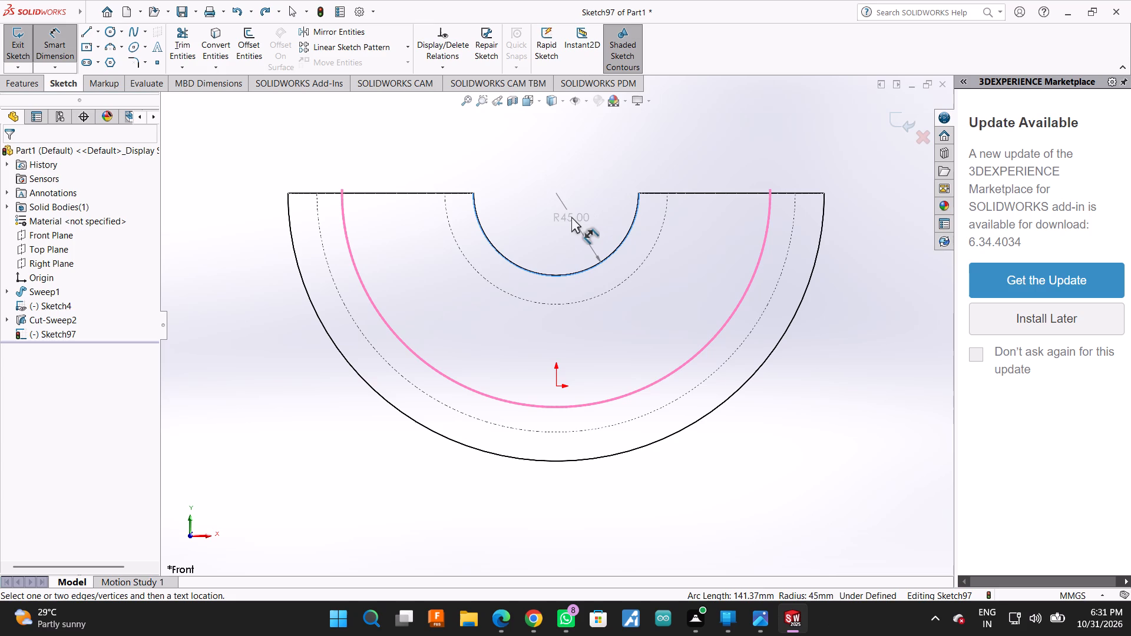
pyautogui.press('Escape')
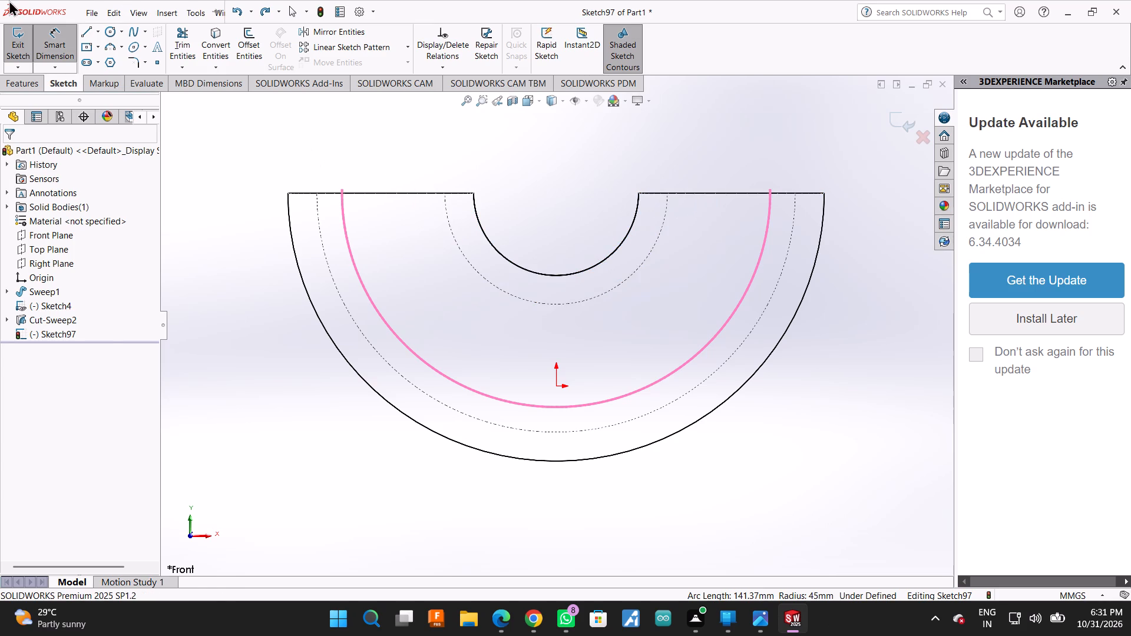
pyautogui.click(701, 48)
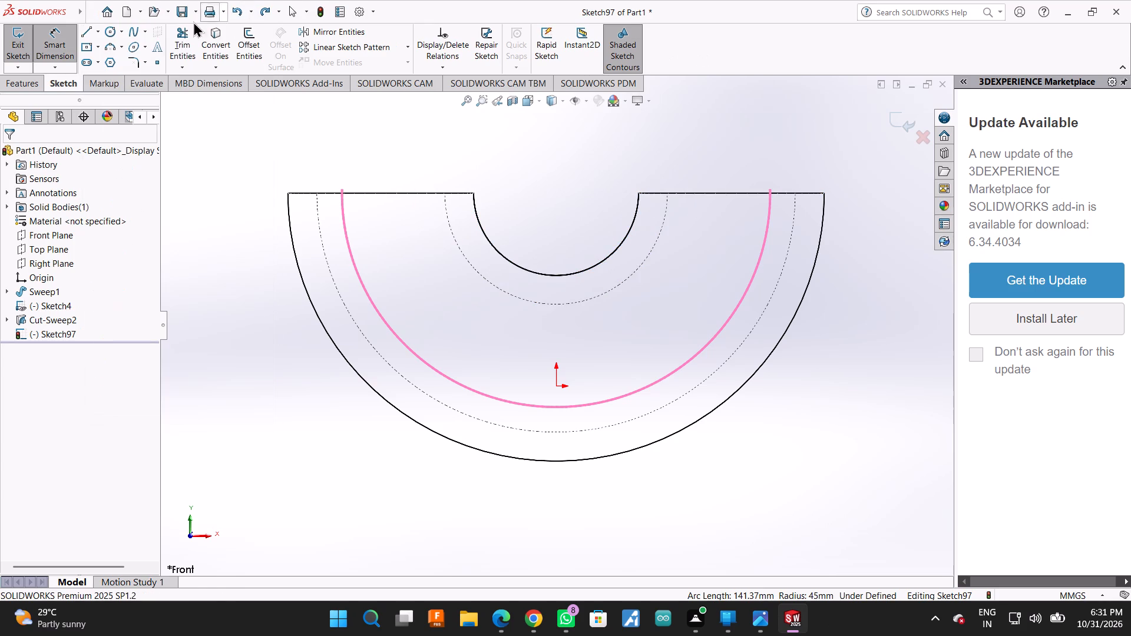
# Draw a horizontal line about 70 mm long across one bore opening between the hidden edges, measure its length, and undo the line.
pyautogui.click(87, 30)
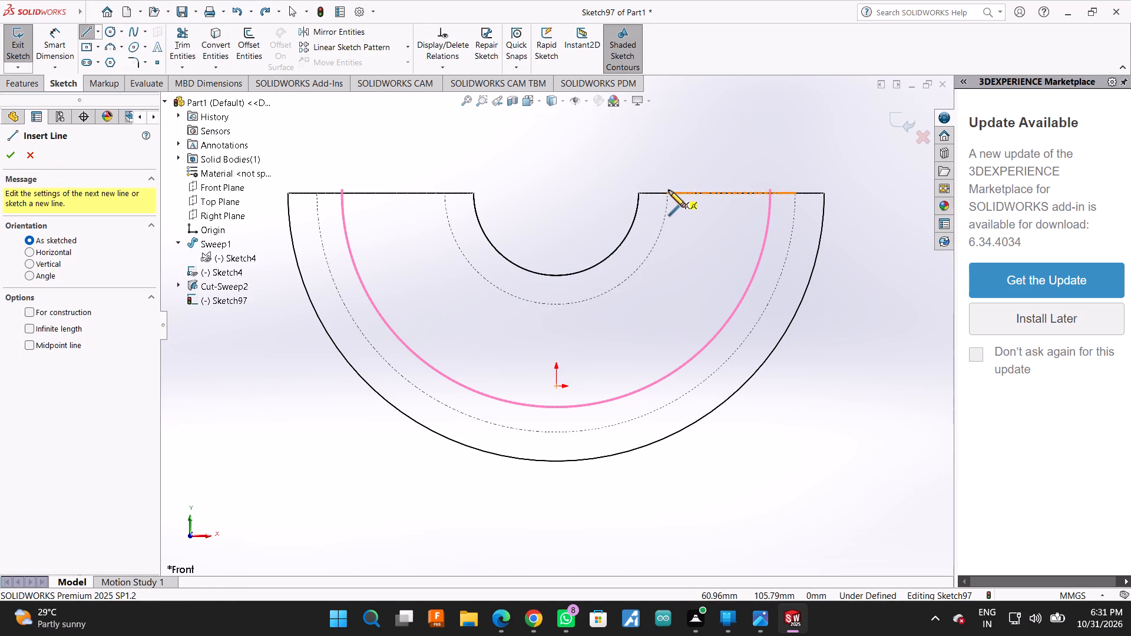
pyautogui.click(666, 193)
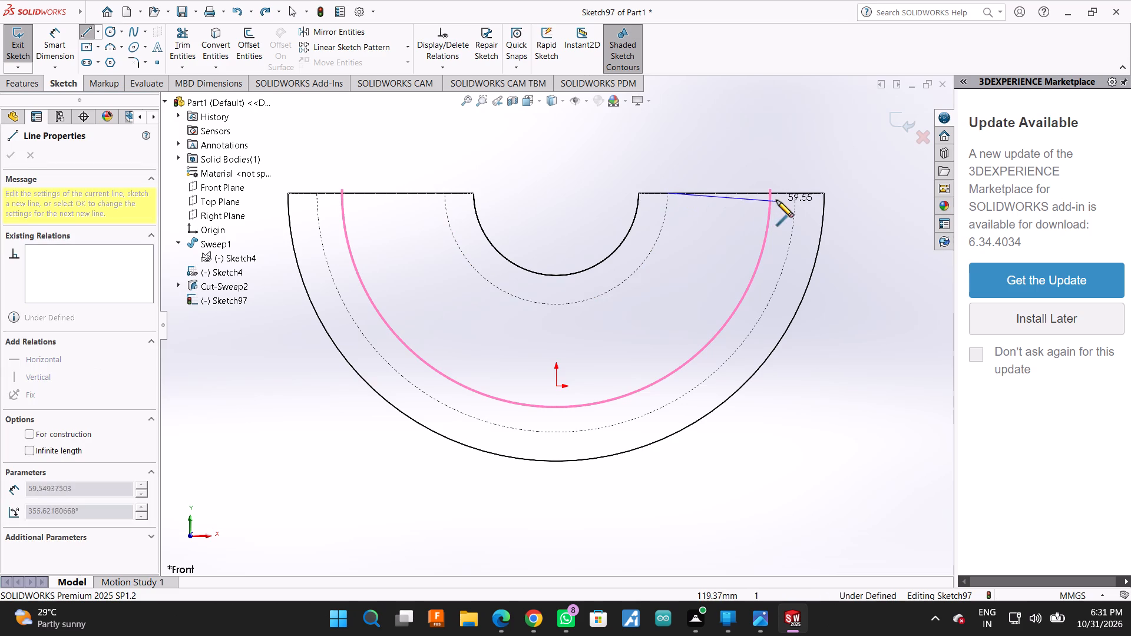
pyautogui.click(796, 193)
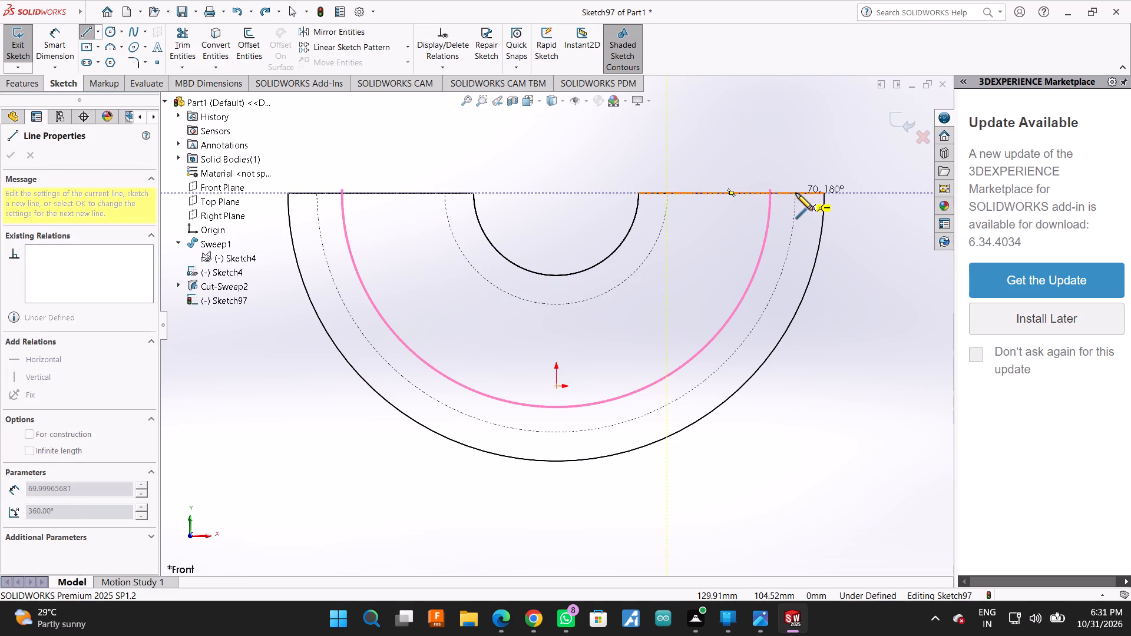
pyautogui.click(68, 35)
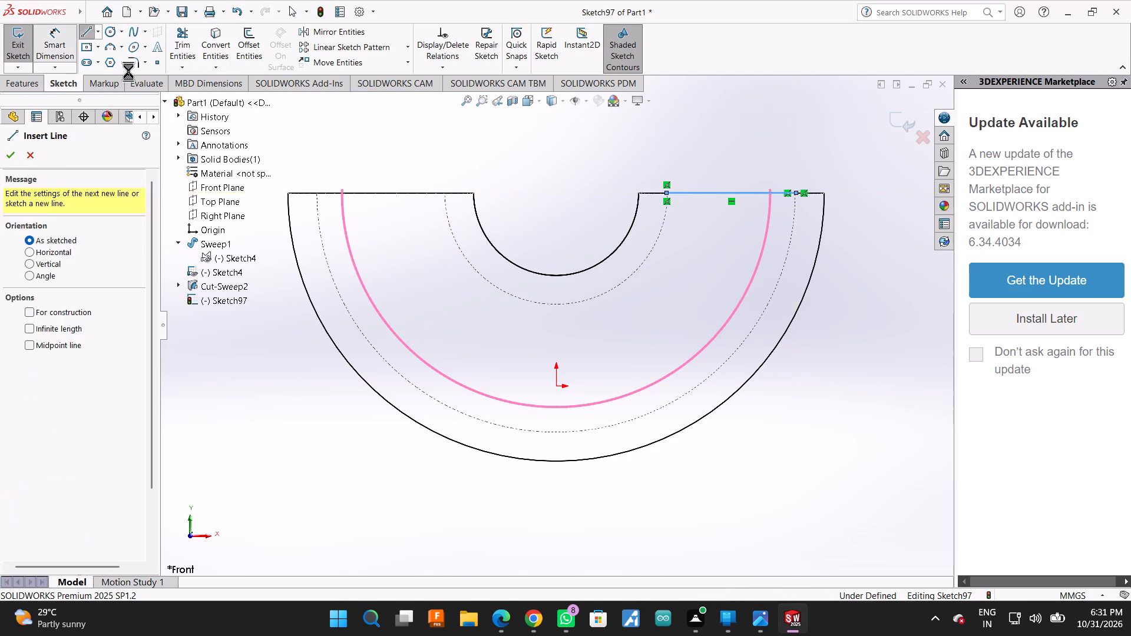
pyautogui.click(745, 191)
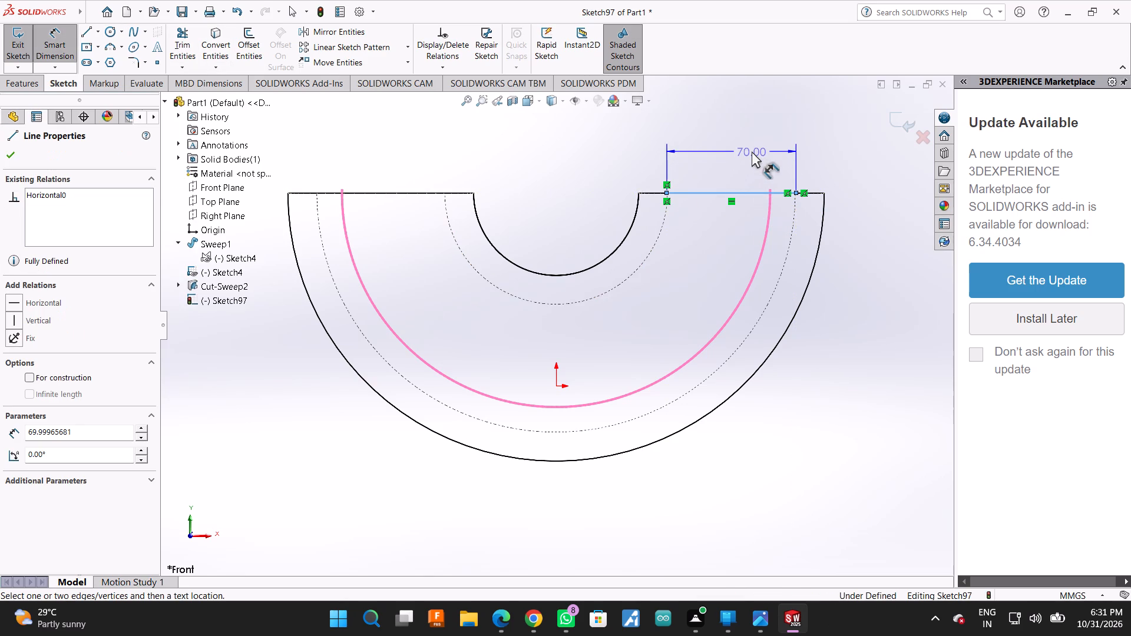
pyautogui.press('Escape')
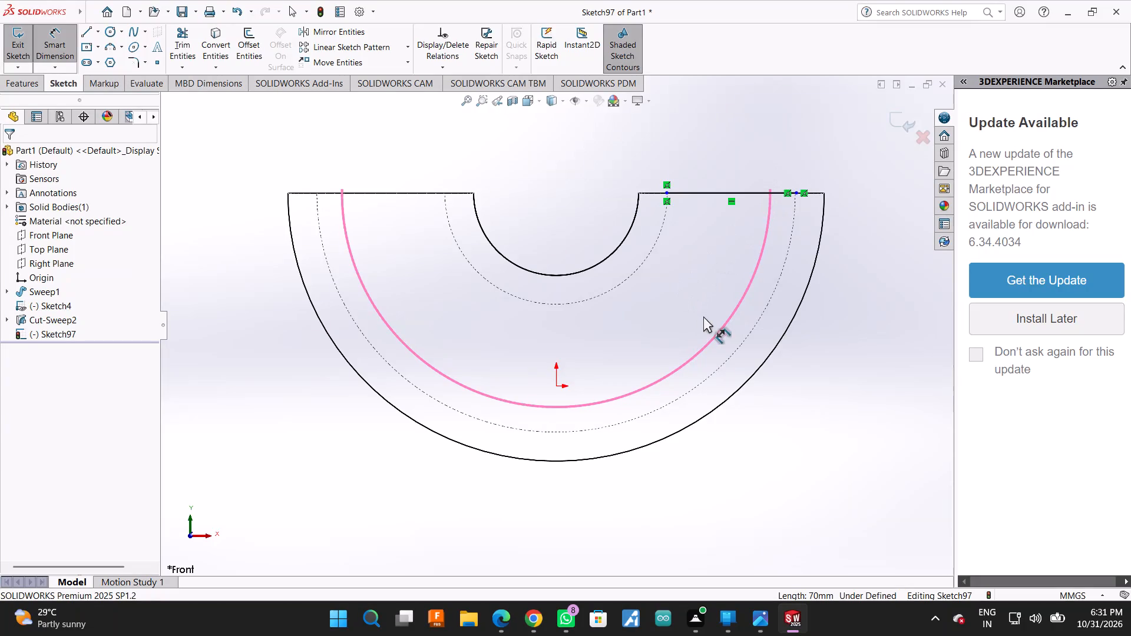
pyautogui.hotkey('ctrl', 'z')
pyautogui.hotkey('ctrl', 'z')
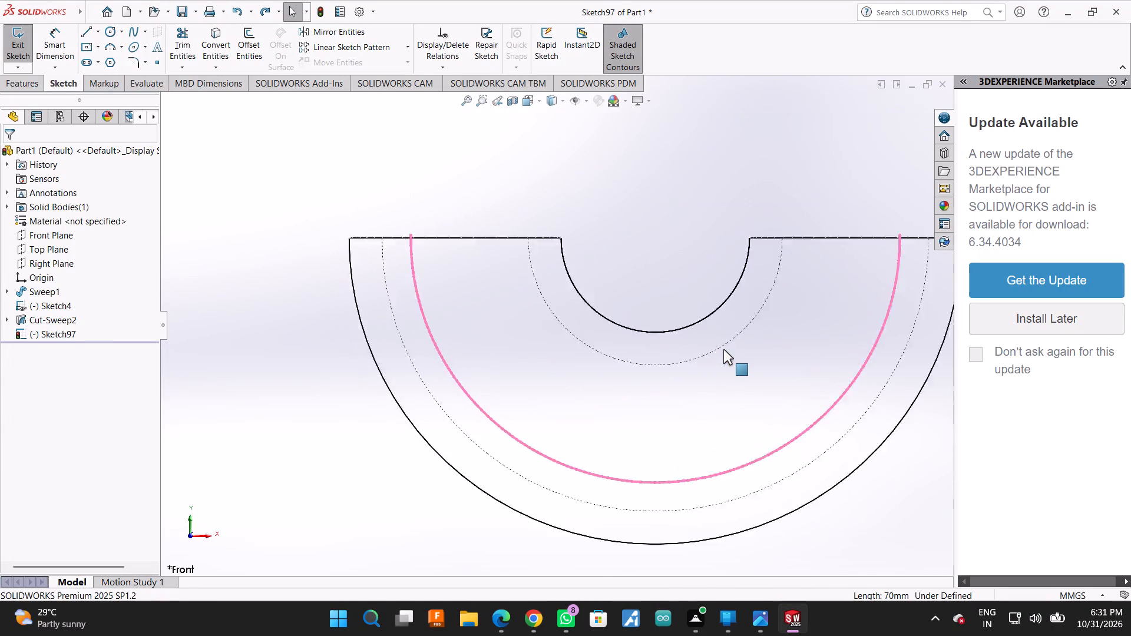
# Preview a planar section of the half-ring at the Front Plane, and leave the section view without applying it.
pyautogui.scroll(2, 723, 349)
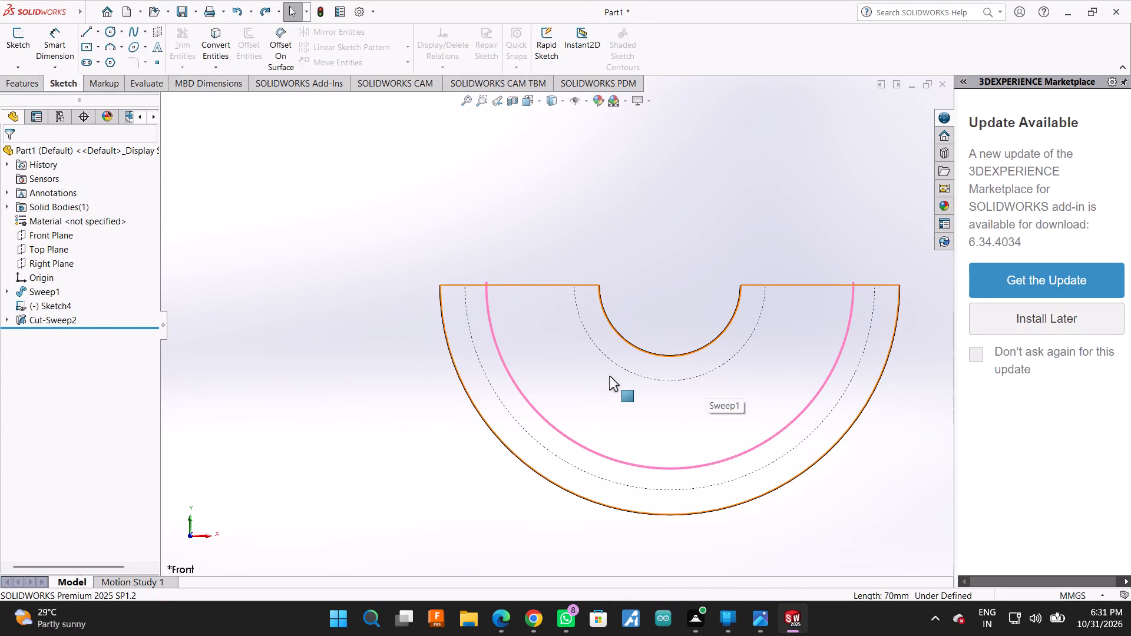
pyautogui.click(510, 100)
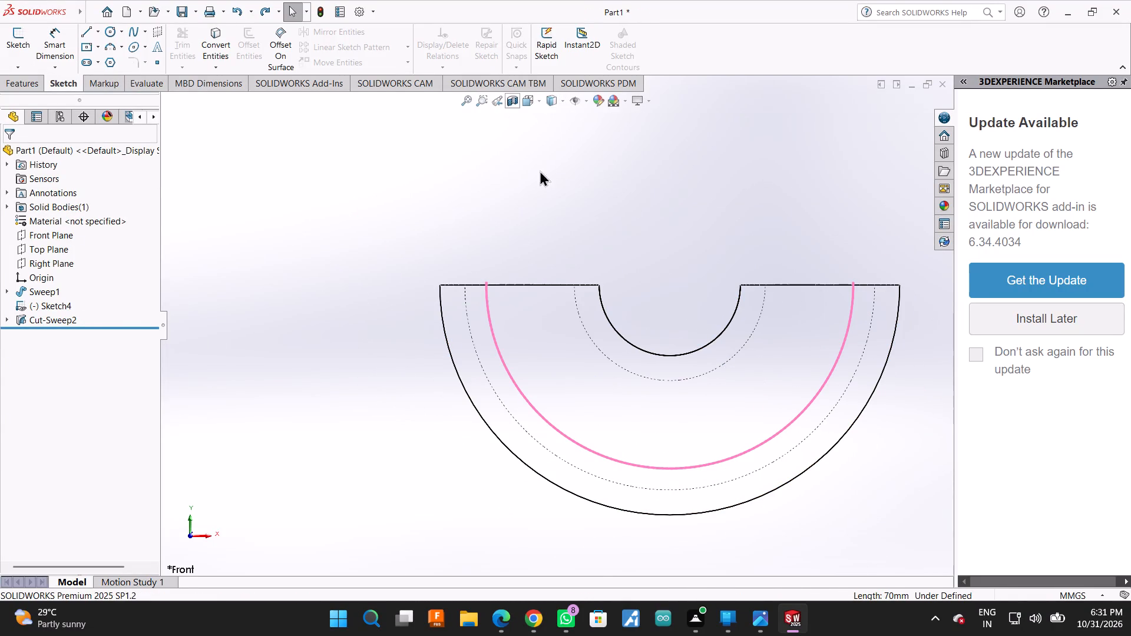
pyautogui.scroll(3, 609, 289)
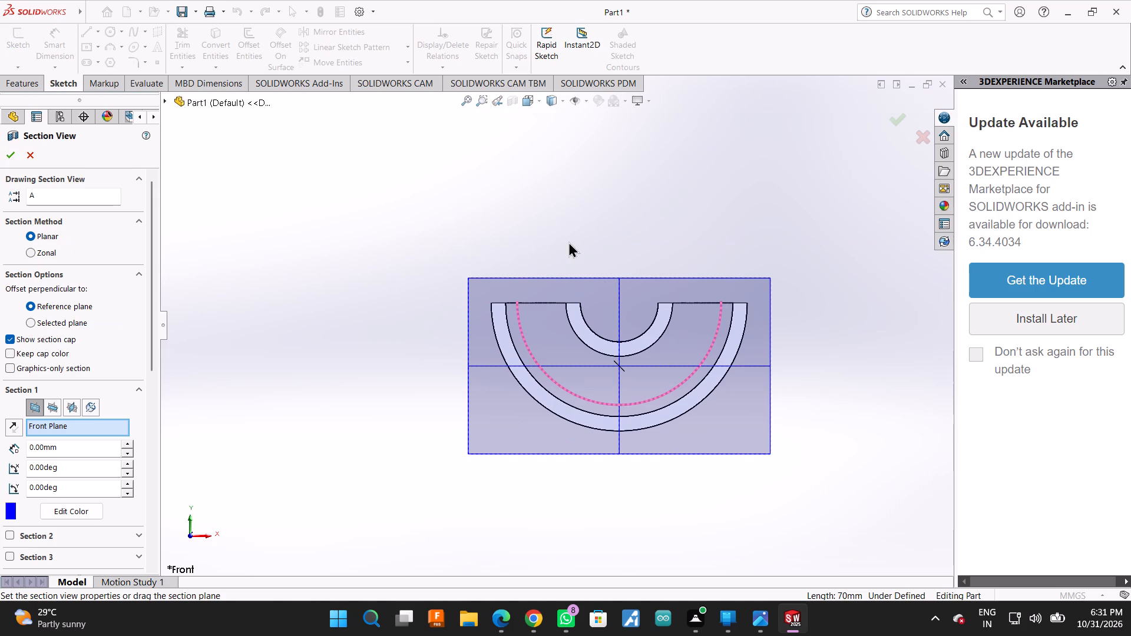
pyautogui.click(515, 102)
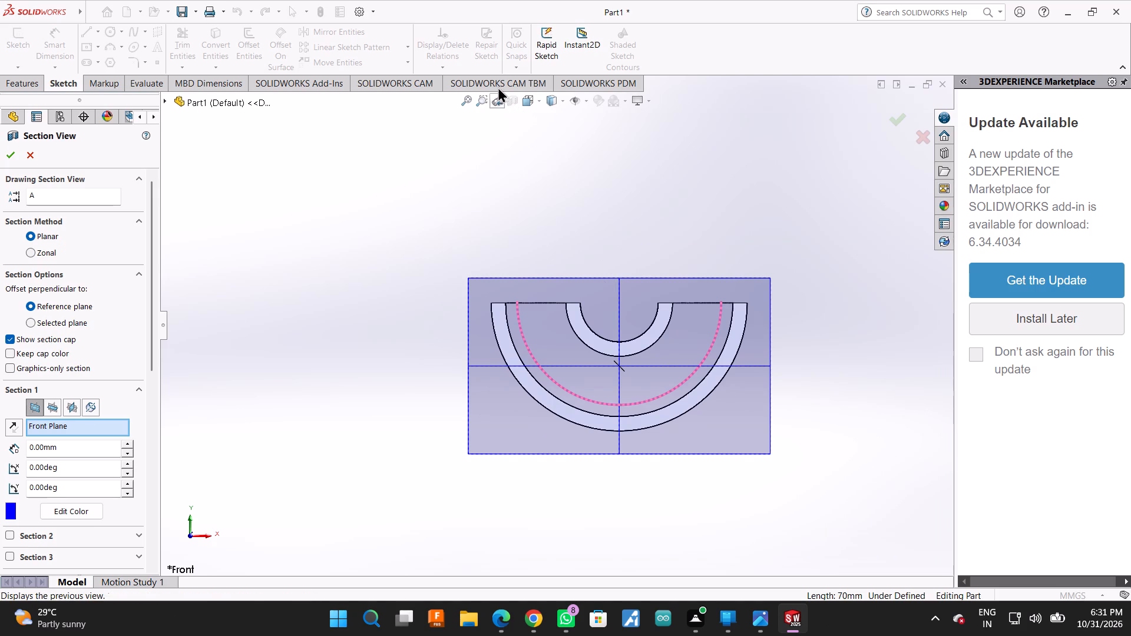
pyautogui.click(510, 98)
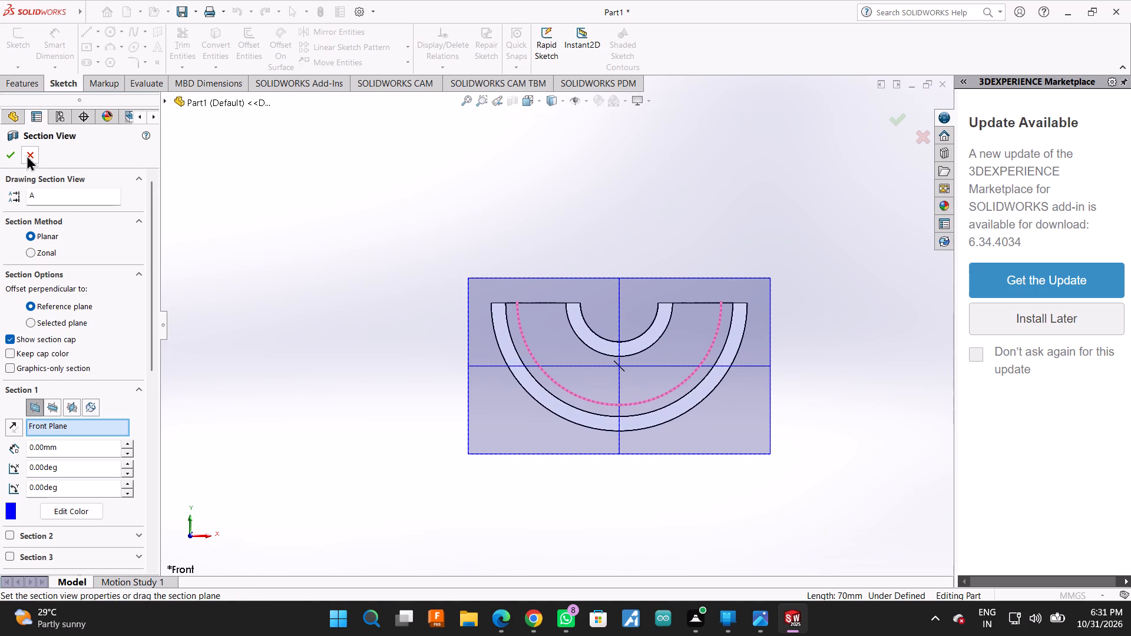
pyautogui.click(27, 155)
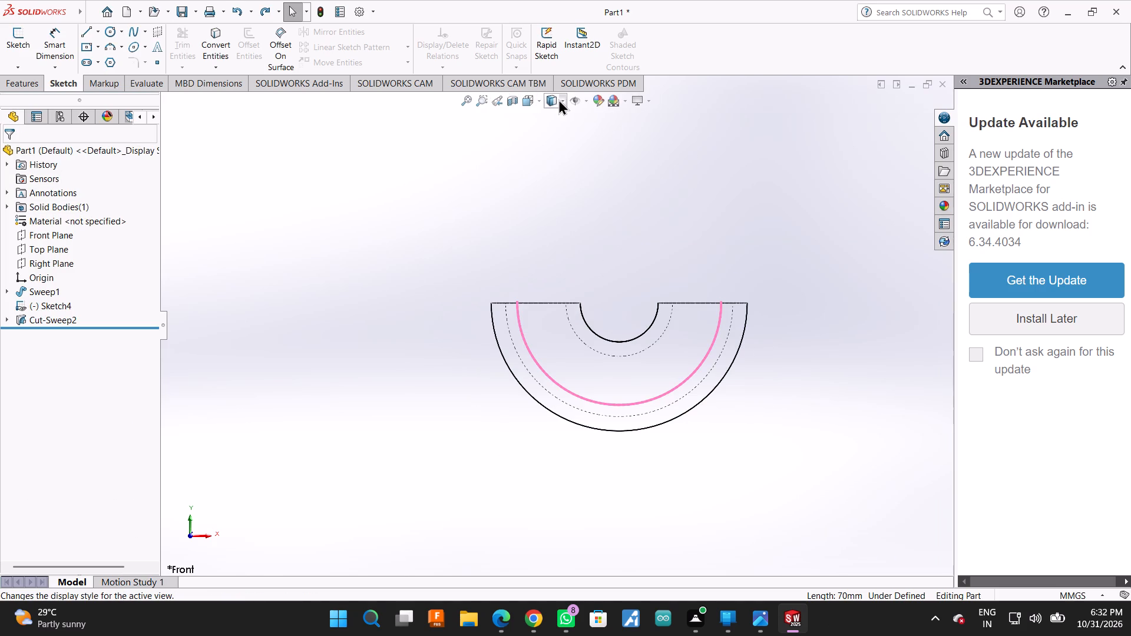
# Change the model's display style to Shaded With Edges.
pyautogui.click(559, 99)
pyautogui.click(555, 121)
pyautogui.scroll(2, 729, 267)
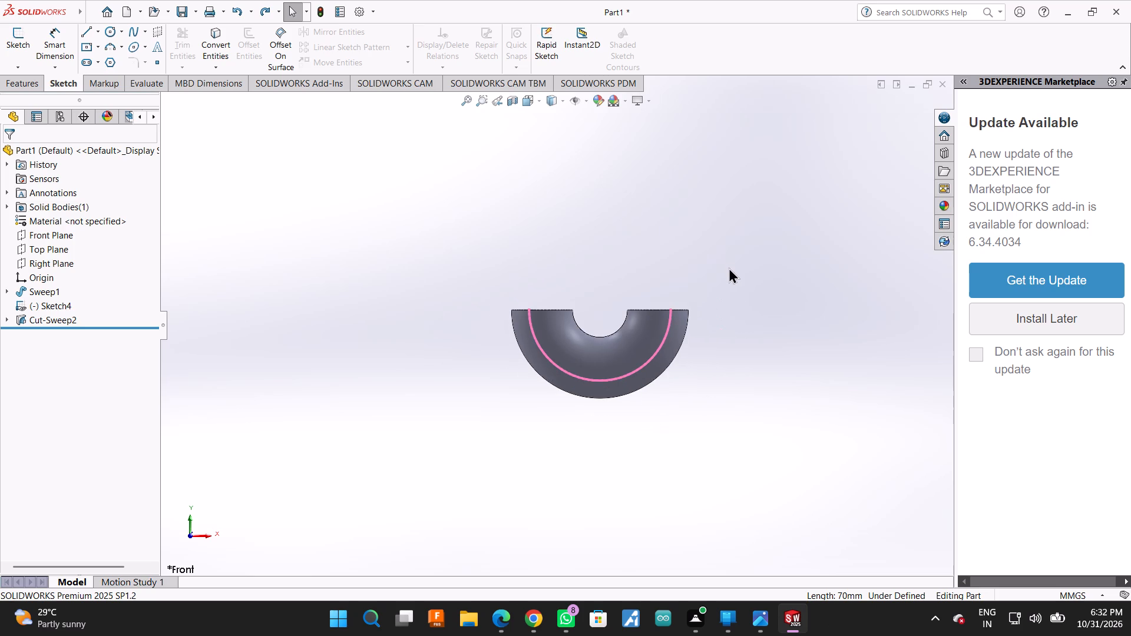
pyautogui.moveTo(955, 363); pyautogui.dragTo(1130, 342)
pyautogui.press('Escape')
pyautogui.press('Escape')
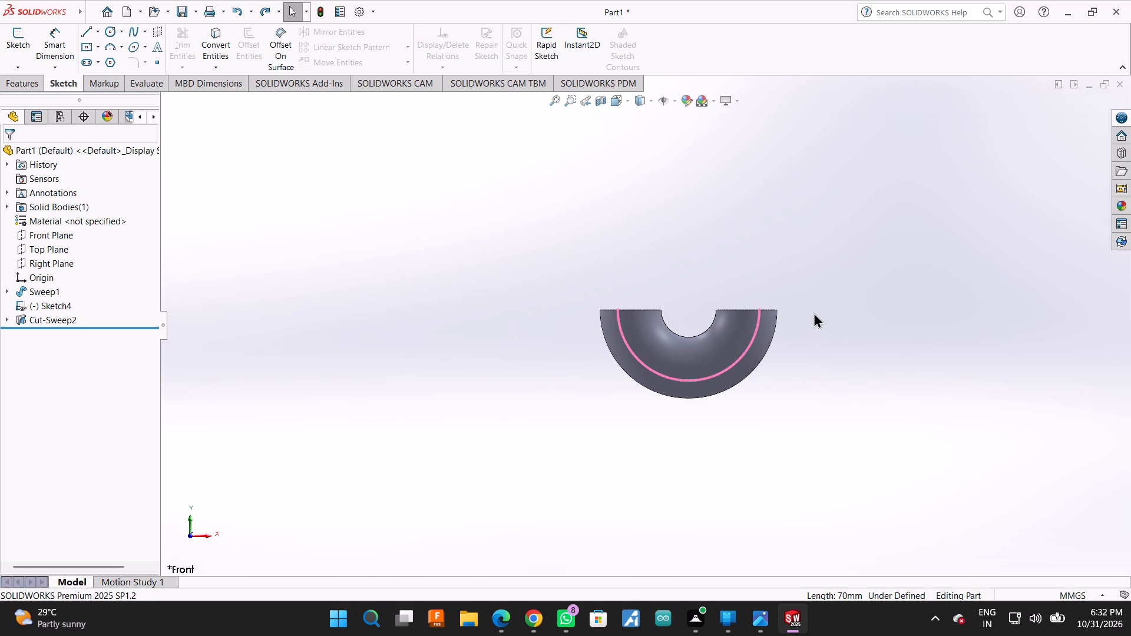
# Open Sketch4 for editing and try to measure the pink arc's radius with Smart Dimension.
pyautogui.click(38, 306)
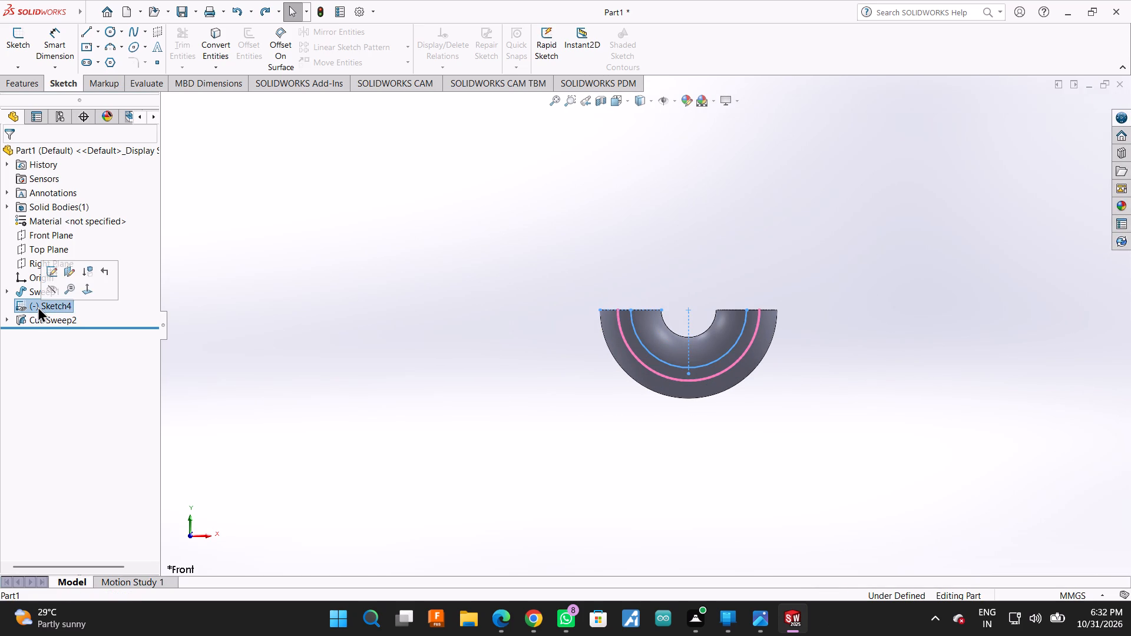
pyautogui.click(56, 273)
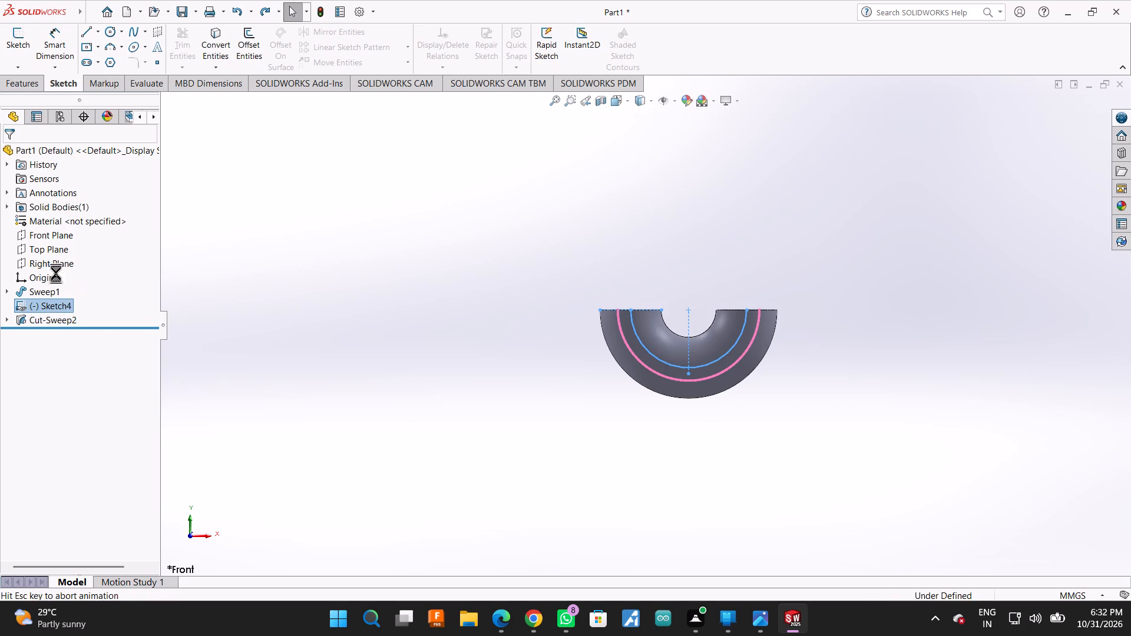
pyautogui.scroll(1, 490, 332)
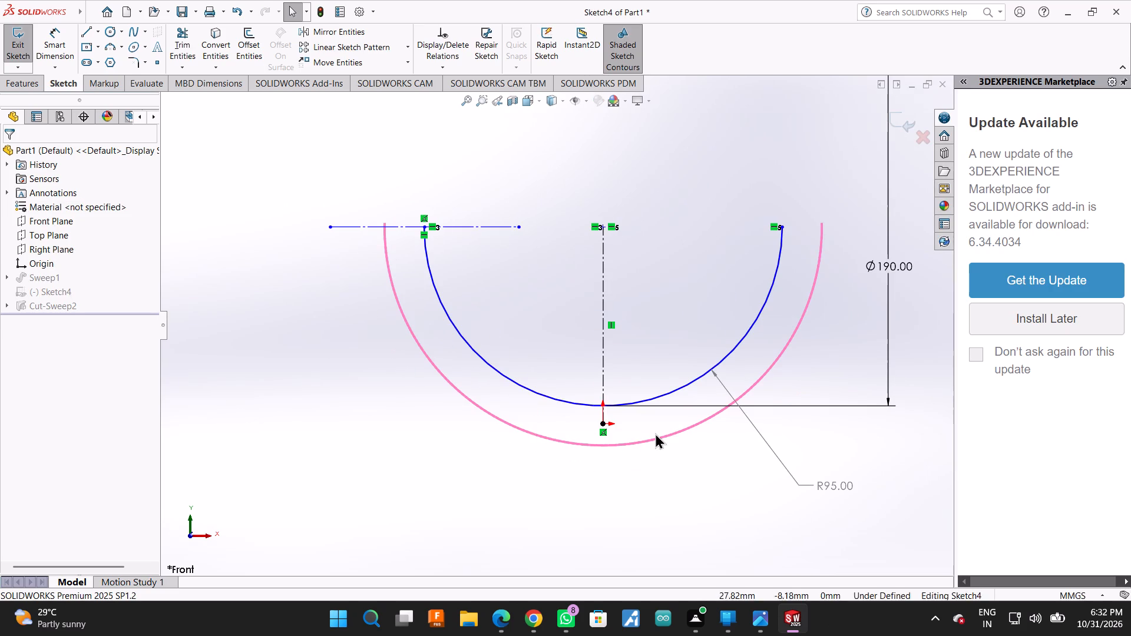
pyautogui.click(55, 51)
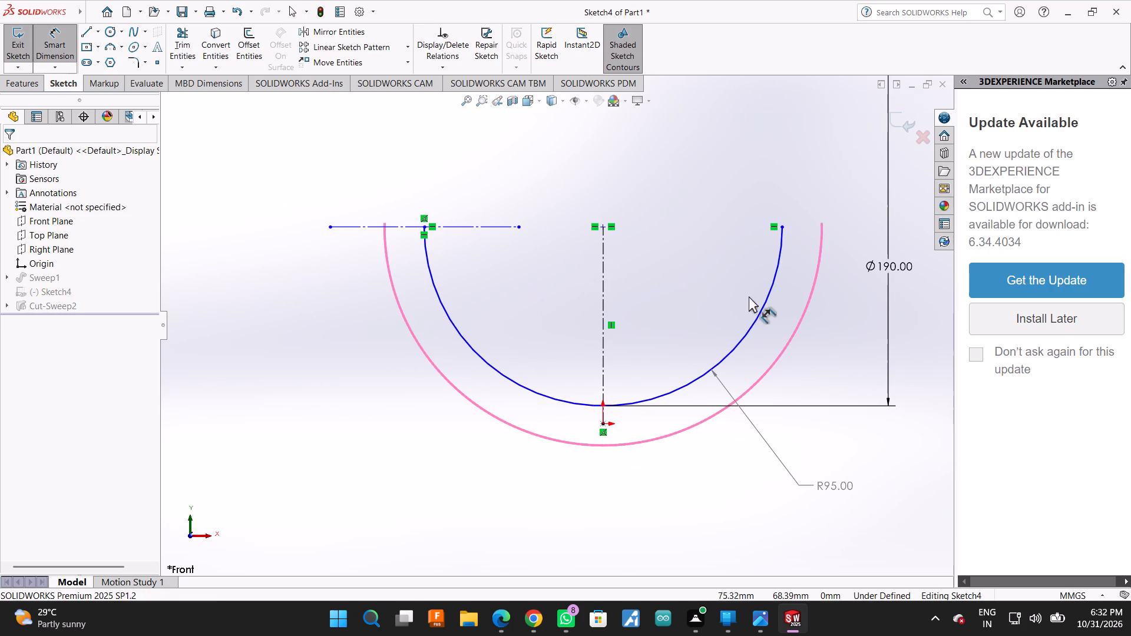
pyautogui.click(795, 333)
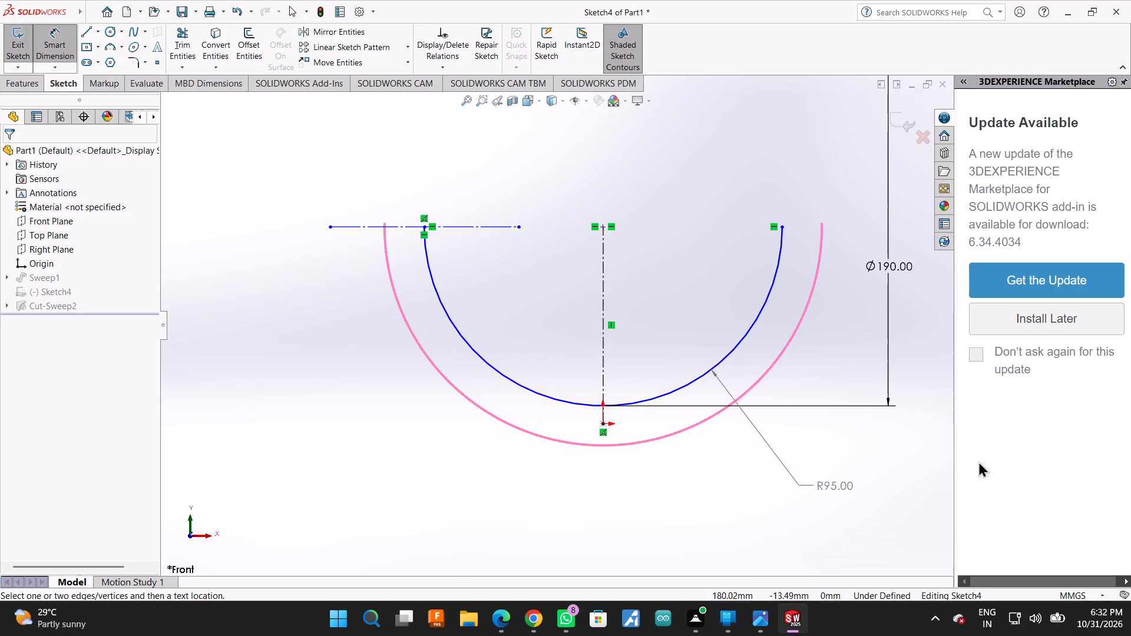
pyautogui.click(953, 479)
pyautogui.moveTo(957, 494); pyautogui.dragTo(1130, 458)
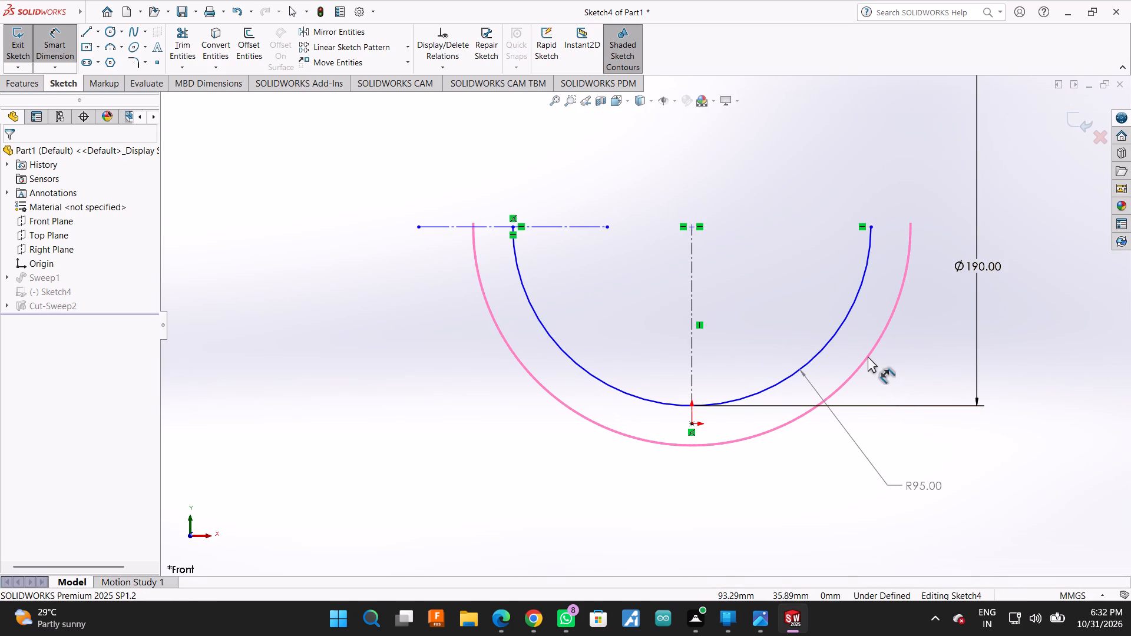
pyautogui.click(868, 356)
pyautogui.moveTo(868, 356); pyautogui.dragTo(858, 354, button='right')
pyautogui.click(871, 370)
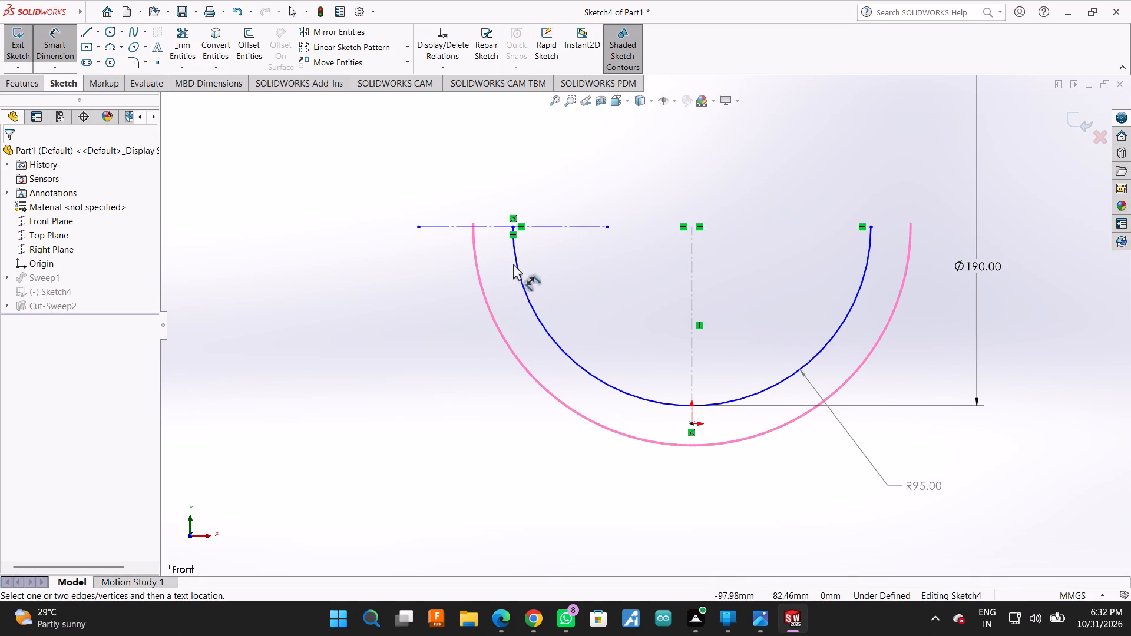
# Trace the pink arc with a three-point arc of about 116 mm radius to check its size, discard it and exit Sketch4.
pyautogui.scroll(1, 515, 287)
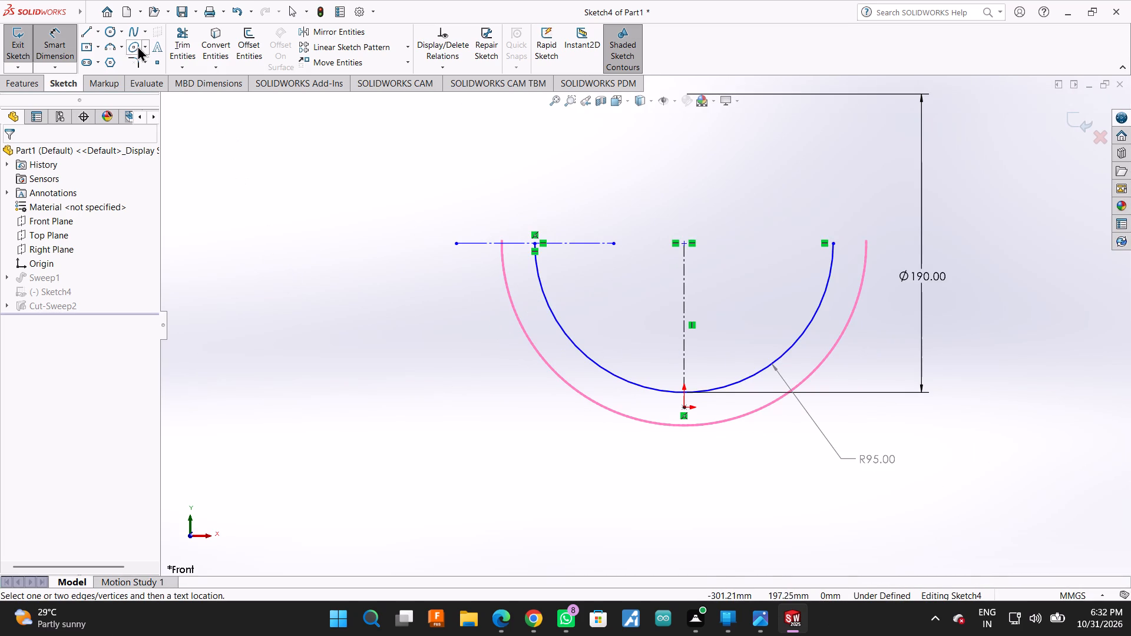
pyautogui.click(114, 50)
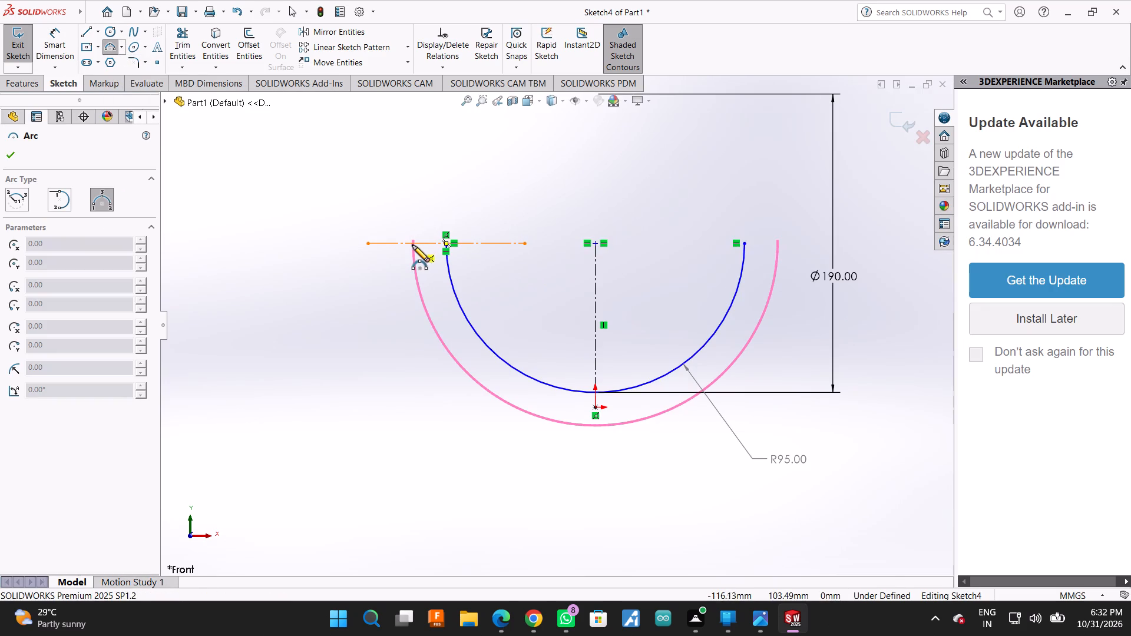
pyautogui.click(412, 244)
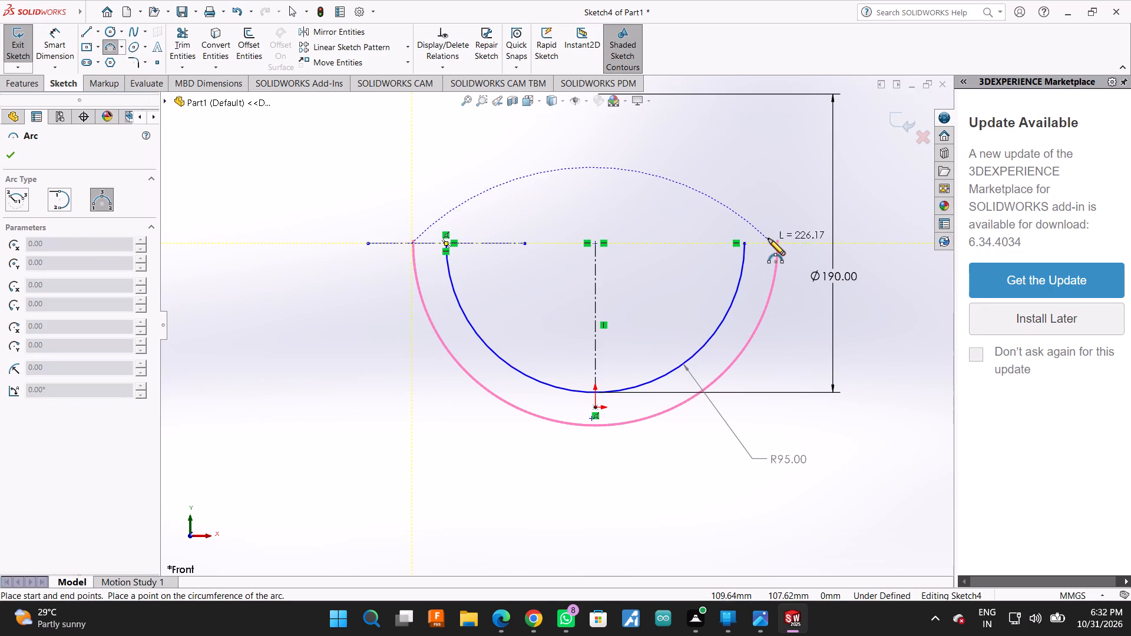
pyautogui.click(777, 243)
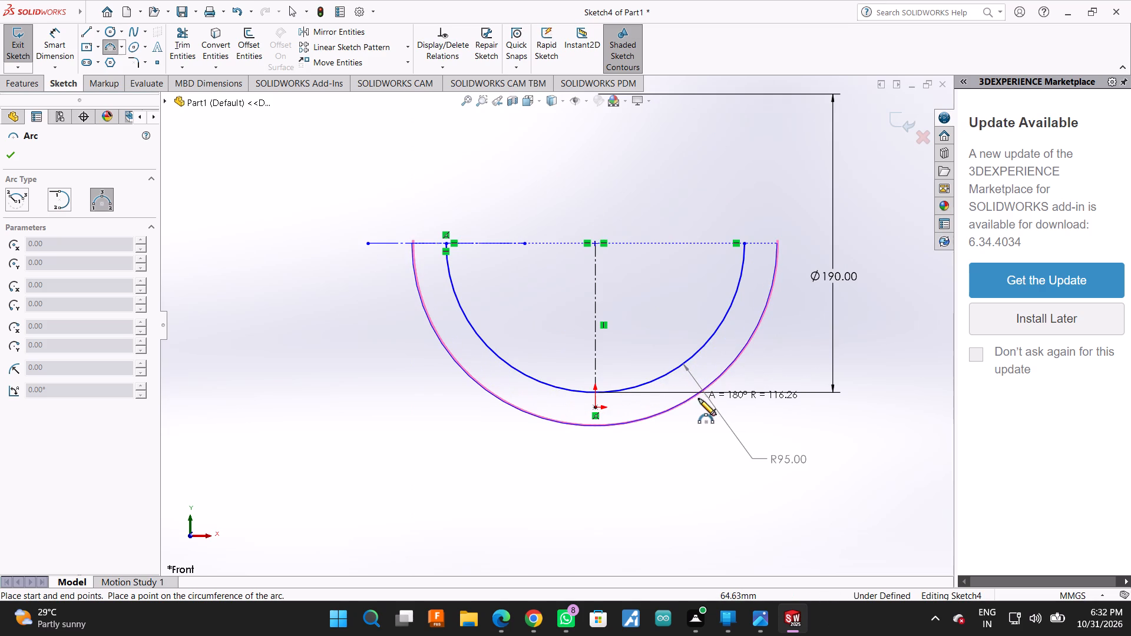
pyautogui.press('Escape')
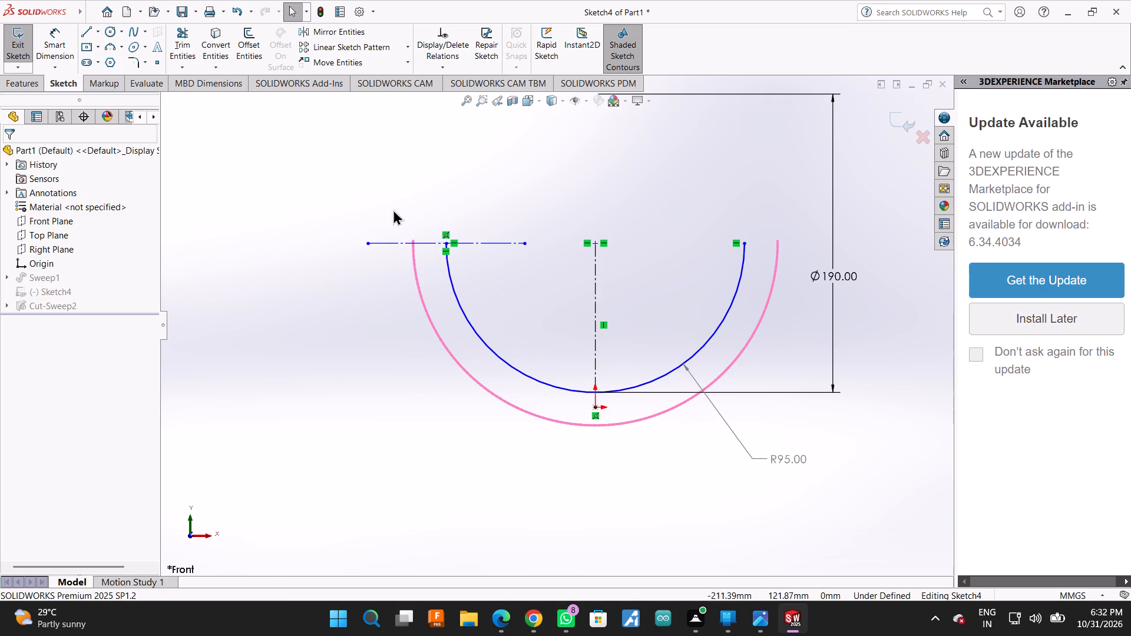
pyautogui.hotkey('ctrl', 'z')
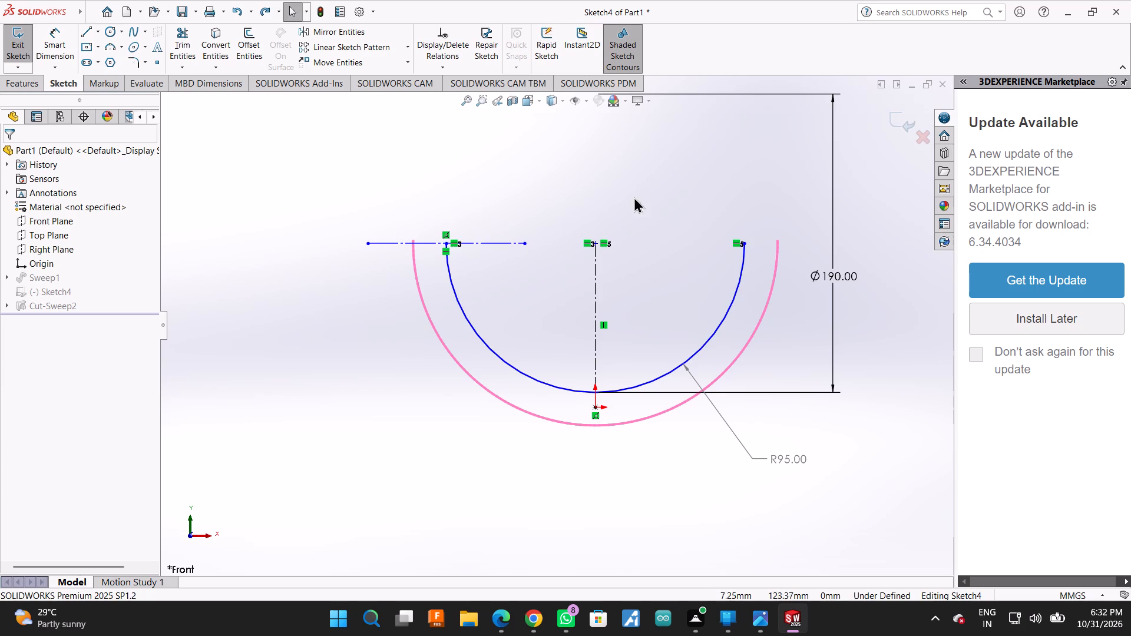
pyautogui.click(901, 117)
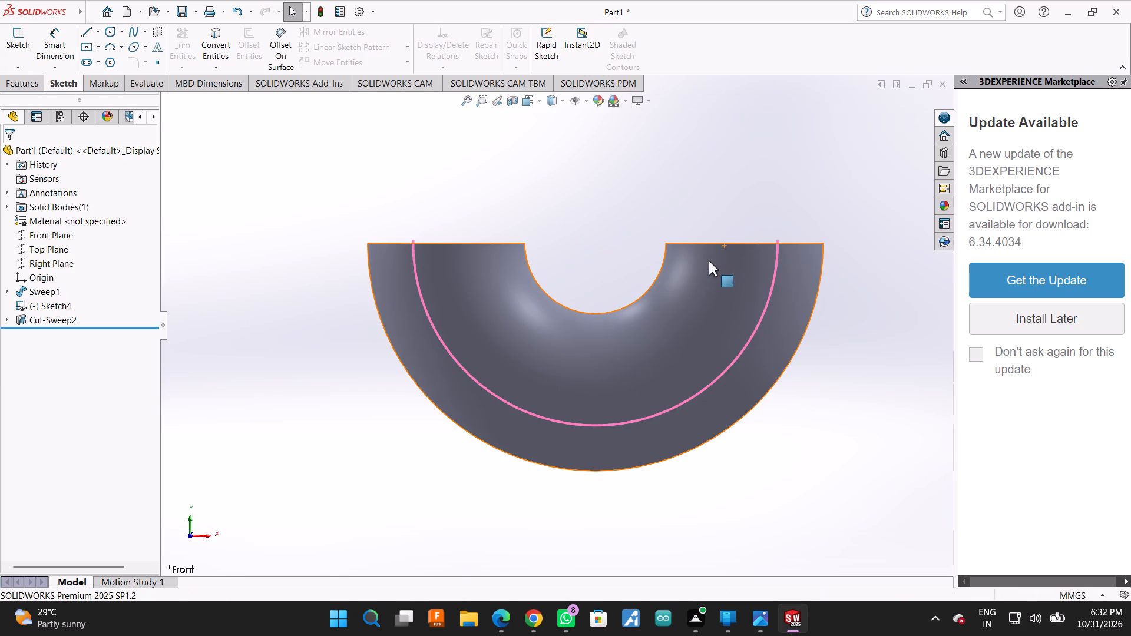
# Expand the Cut-Sweep2 feature in the tree to inspect the sketch it uses.
pyautogui.scroll(1, 653, 271)
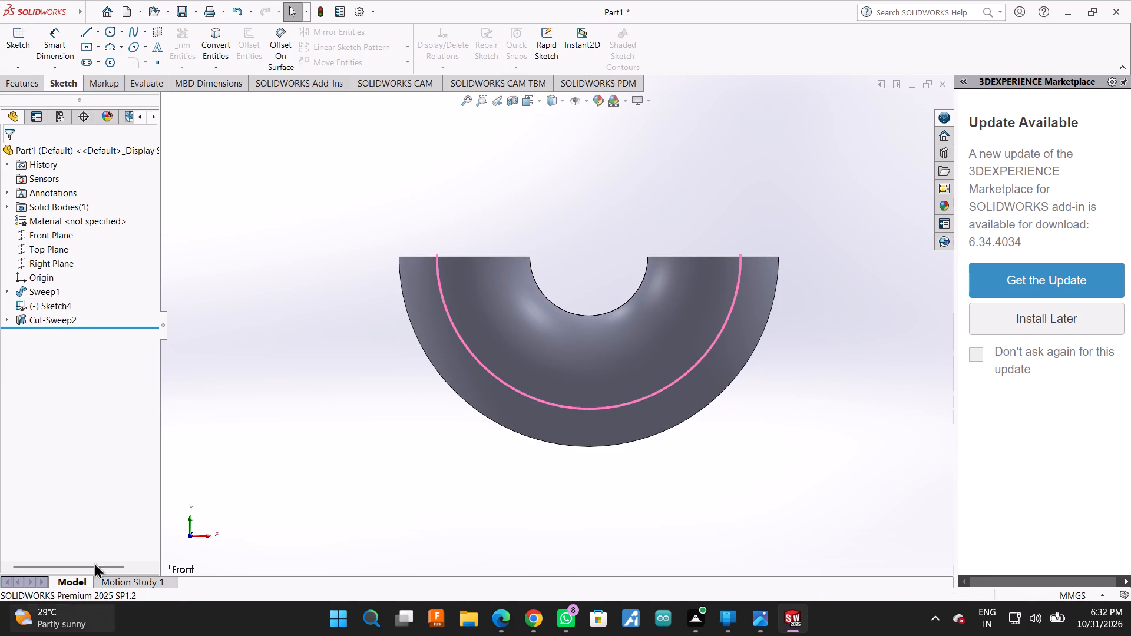
pyautogui.click(32, 327)
pyautogui.click(32, 327)
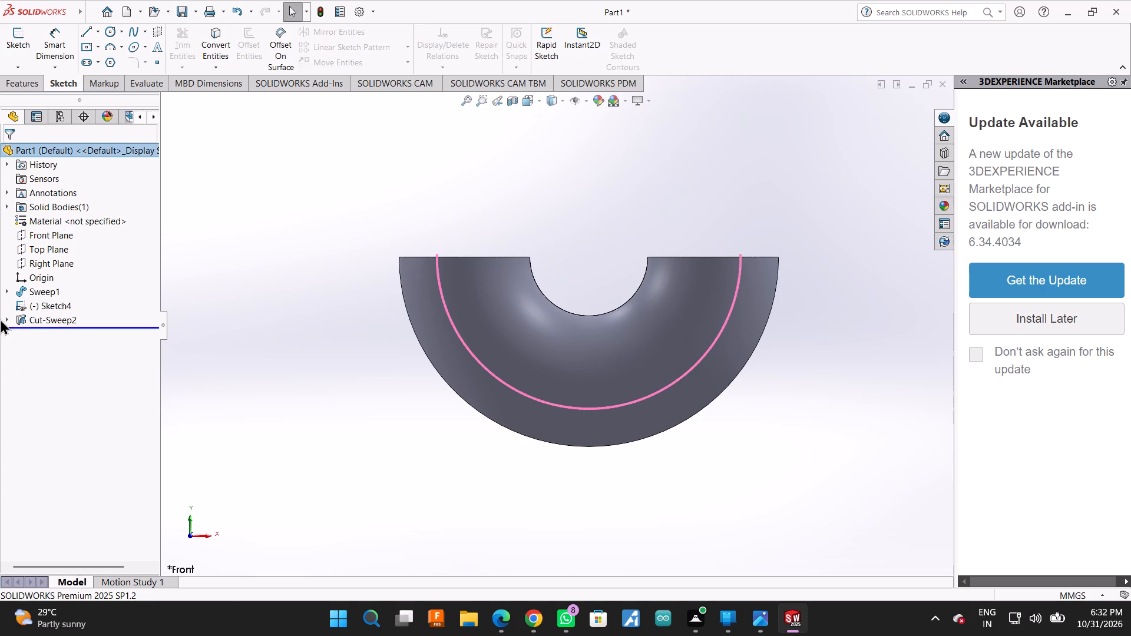
pyautogui.click(5, 317)
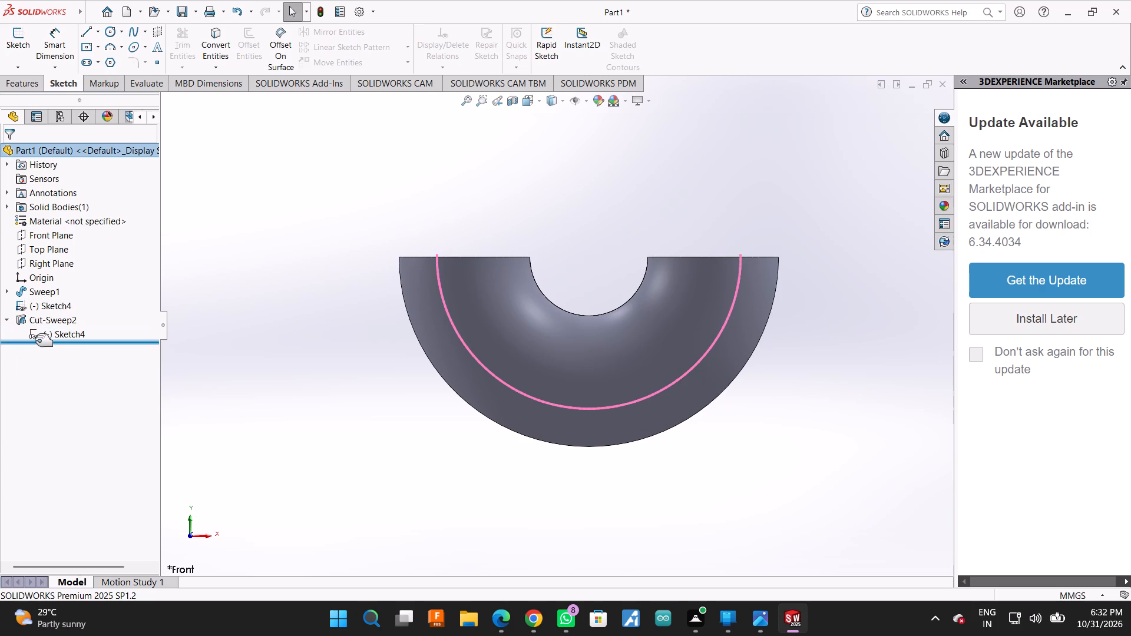
pyautogui.click(37, 340)
pyautogui.click(44, 319)
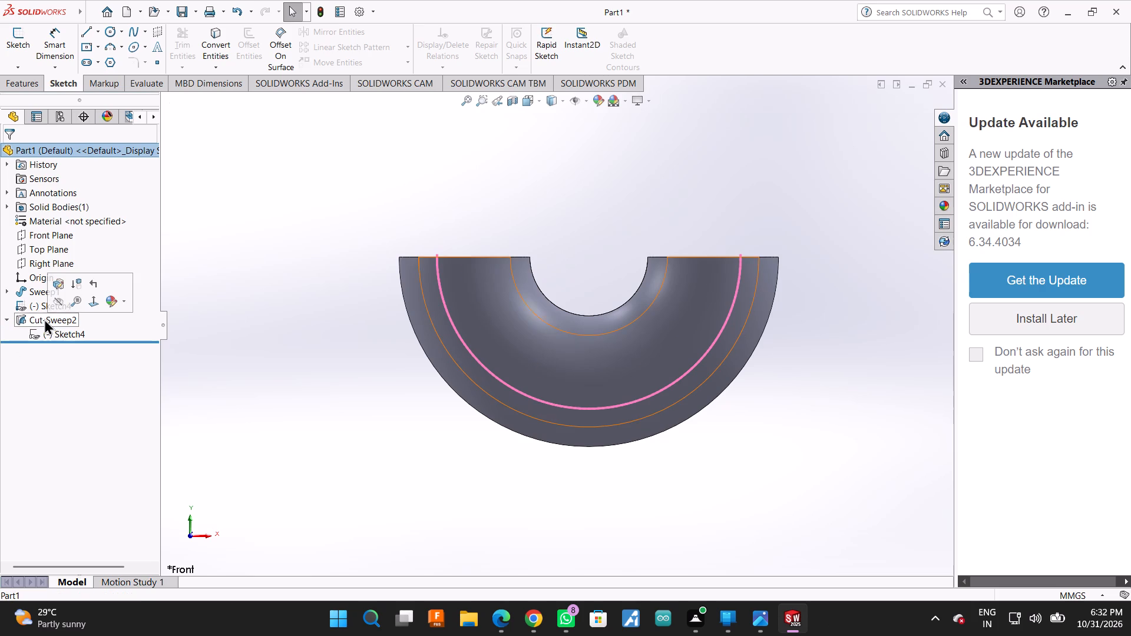
pyautogui.click(231, 303)
# Undo back through the swept cut, the circle sketch on the end face and the base sweep, into the editing of Sketch4.
pyautogui.hotkey('ctrl', 'z')
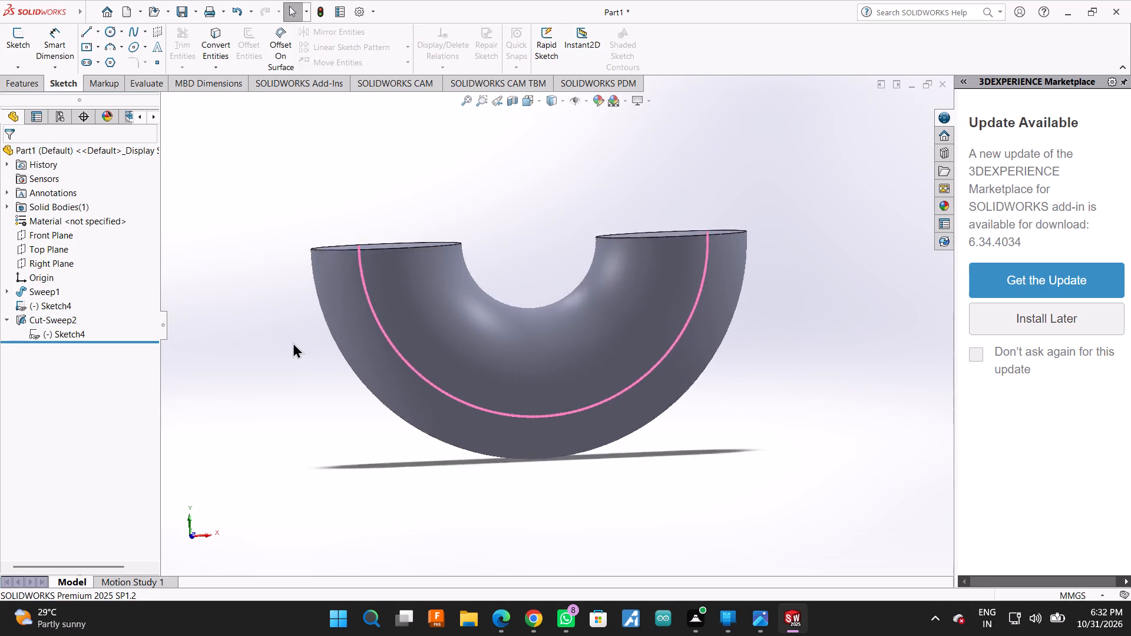
pyautogui.hotkey('ctrl', 'z')
pyautogui.hotkey('ctrl', 'z')
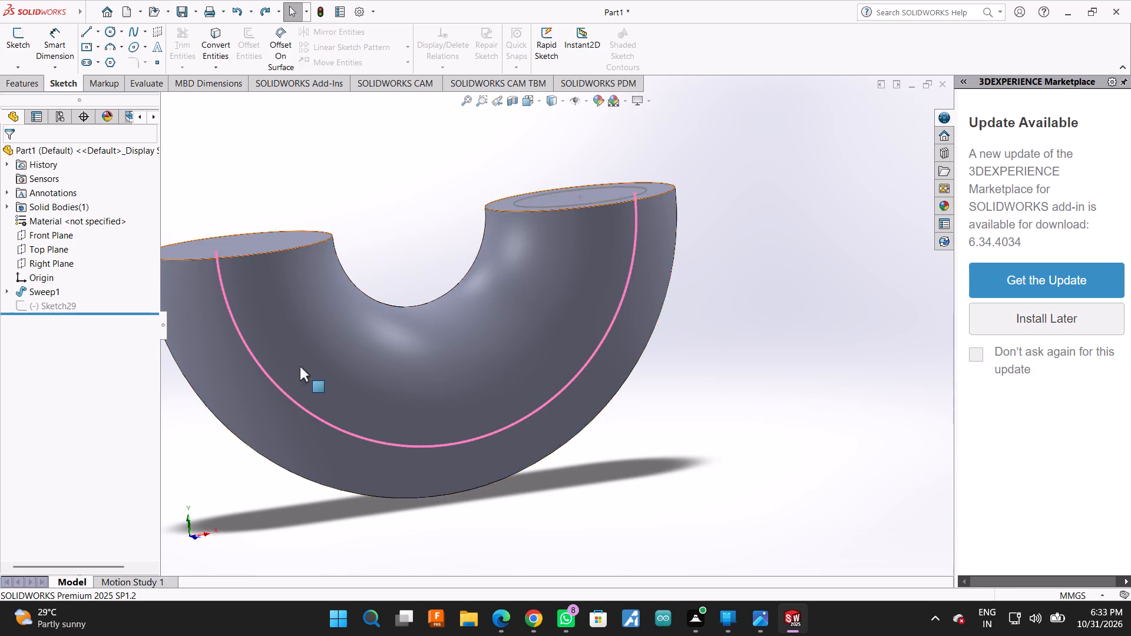
pyautogui.hotkey('ctrl', 'z')
pyautogui.hotkey('ctrl', 'z')
pyautogui.hotkey('ctrl', 'z')
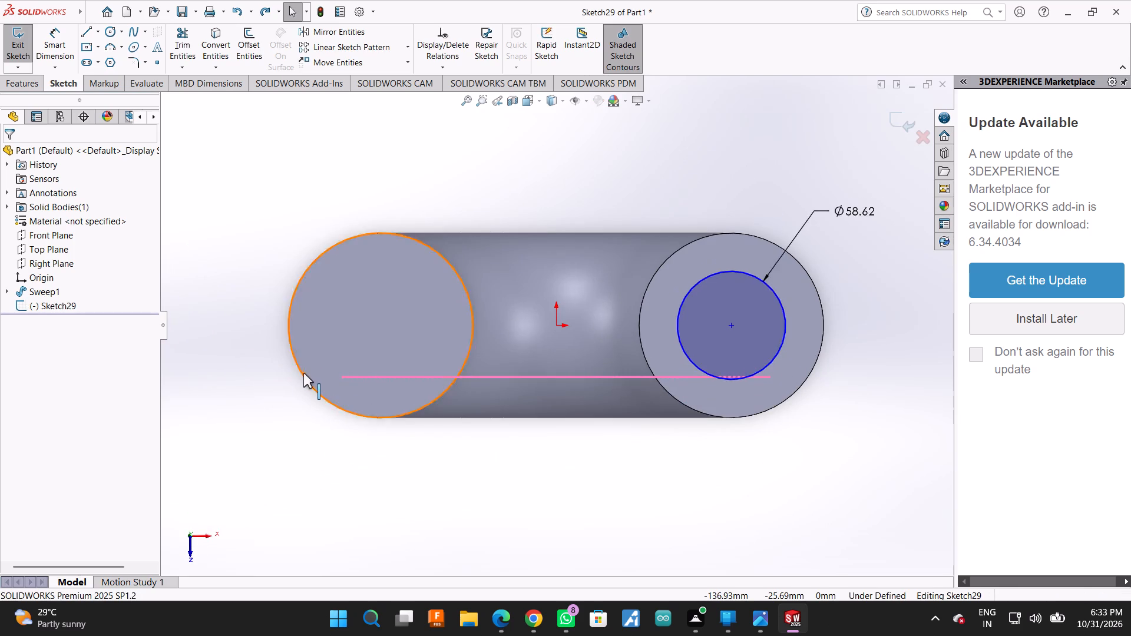
pyautogui.hotkey('ctrl', 'z')
pyautogui.hotkey('ctrl', 'z')
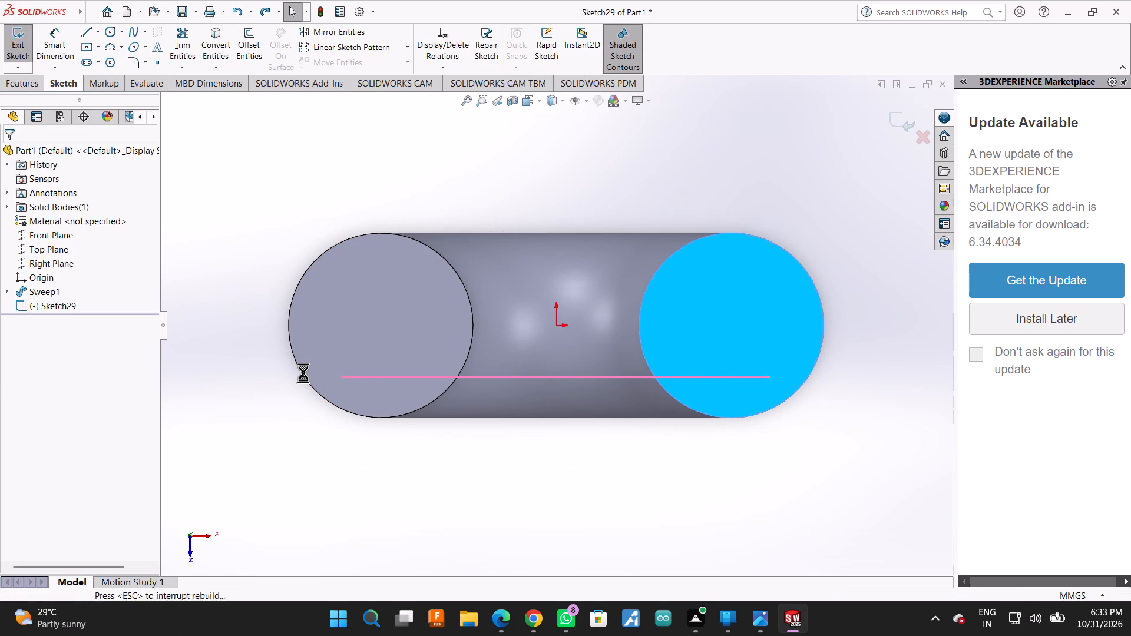
pyautogui.scroll(-3, 429, 366)
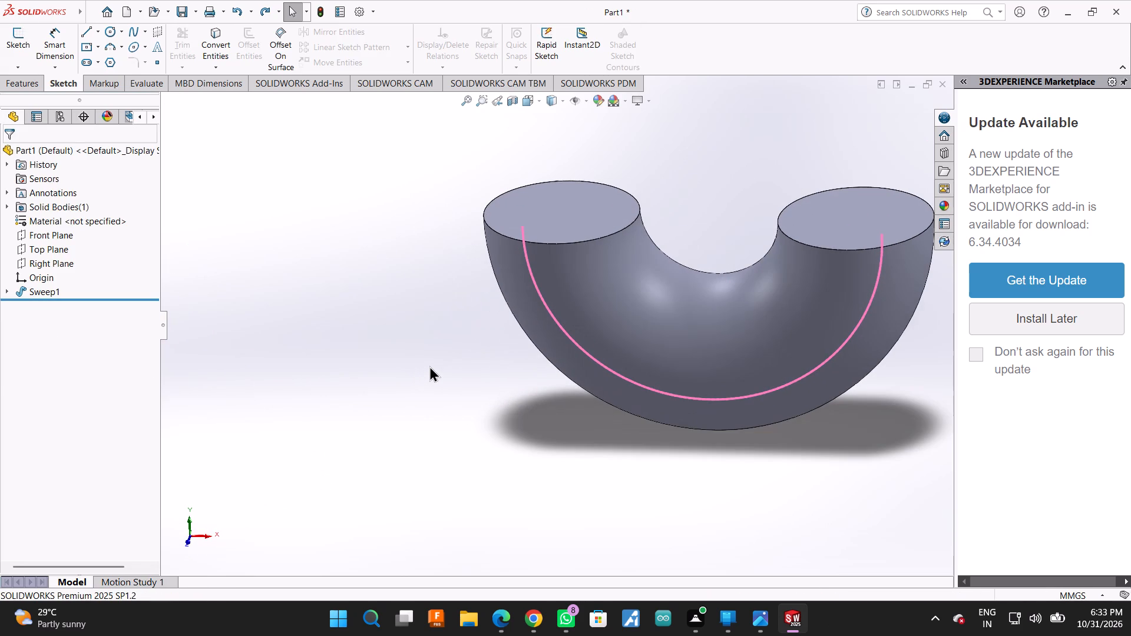
pyautogui.hotkey('ctrl', 'z')
pyautogui.hotkey('ctrl', 'z')
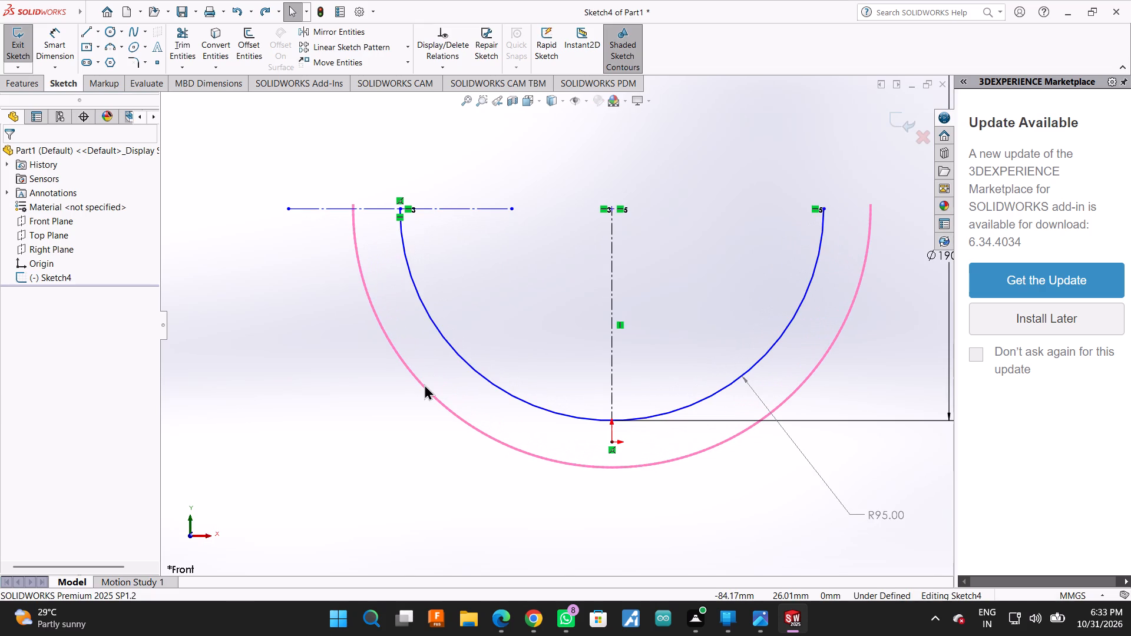
pyautogui.hotkey('ctrl', 'z')
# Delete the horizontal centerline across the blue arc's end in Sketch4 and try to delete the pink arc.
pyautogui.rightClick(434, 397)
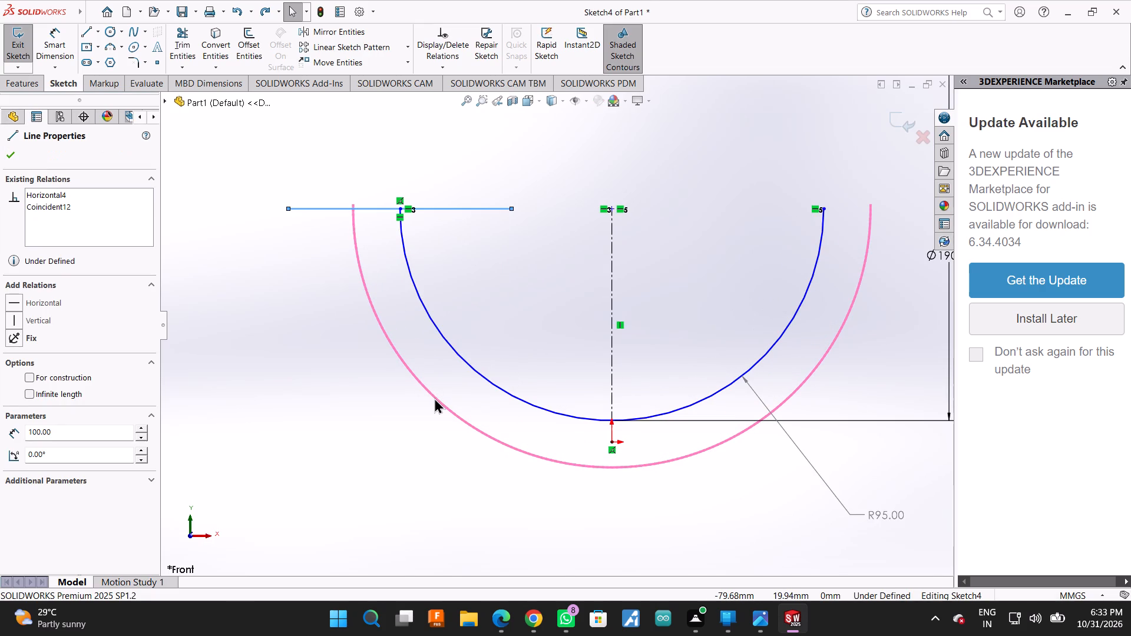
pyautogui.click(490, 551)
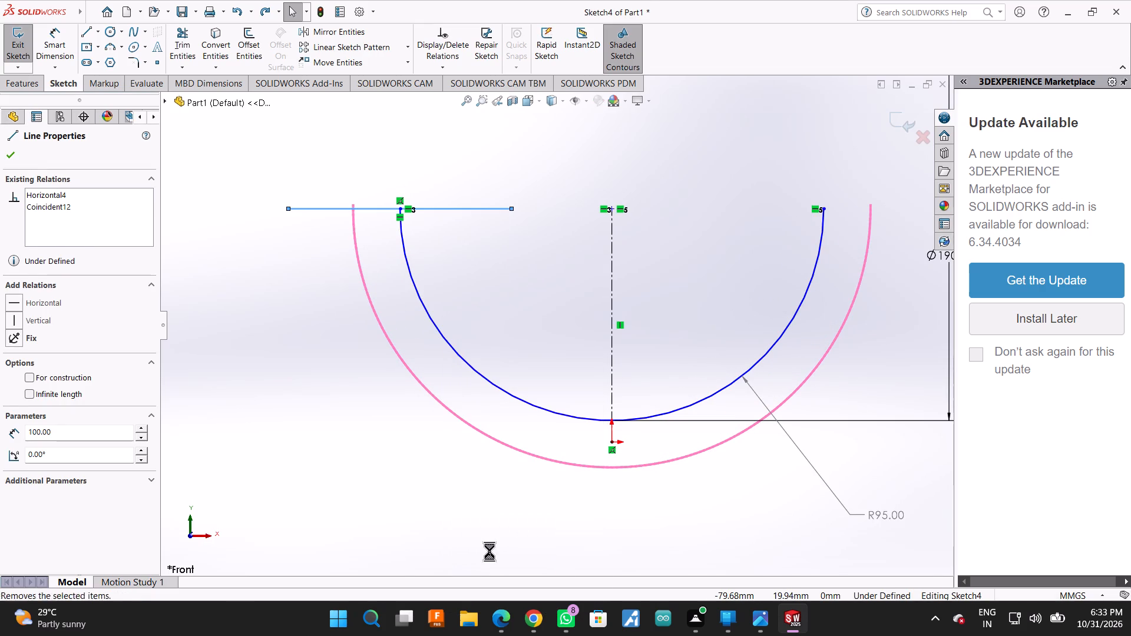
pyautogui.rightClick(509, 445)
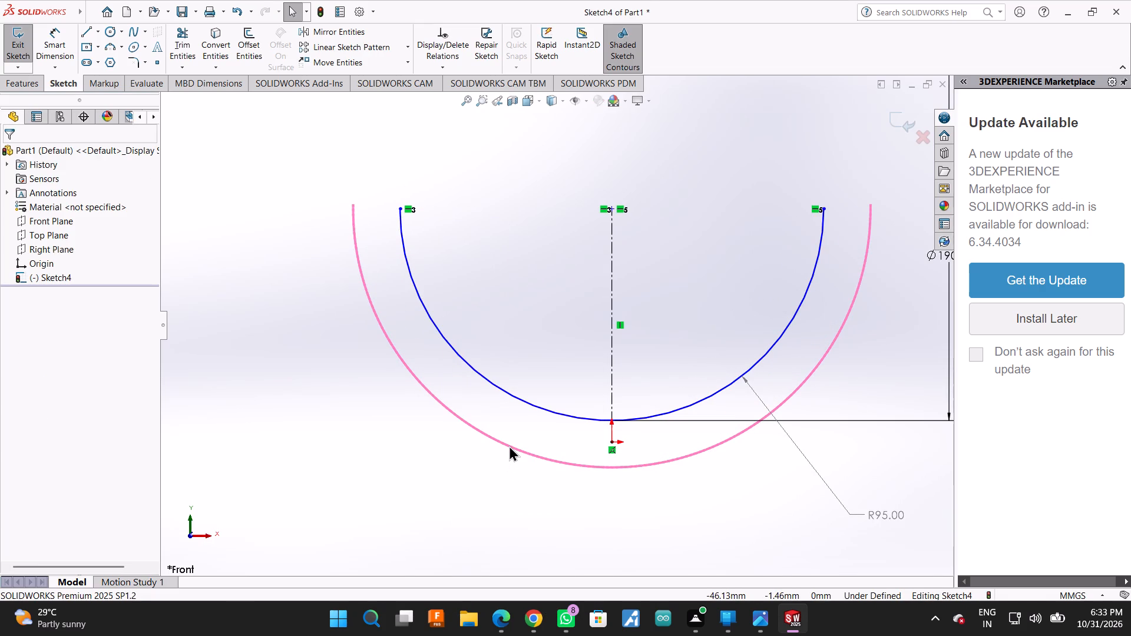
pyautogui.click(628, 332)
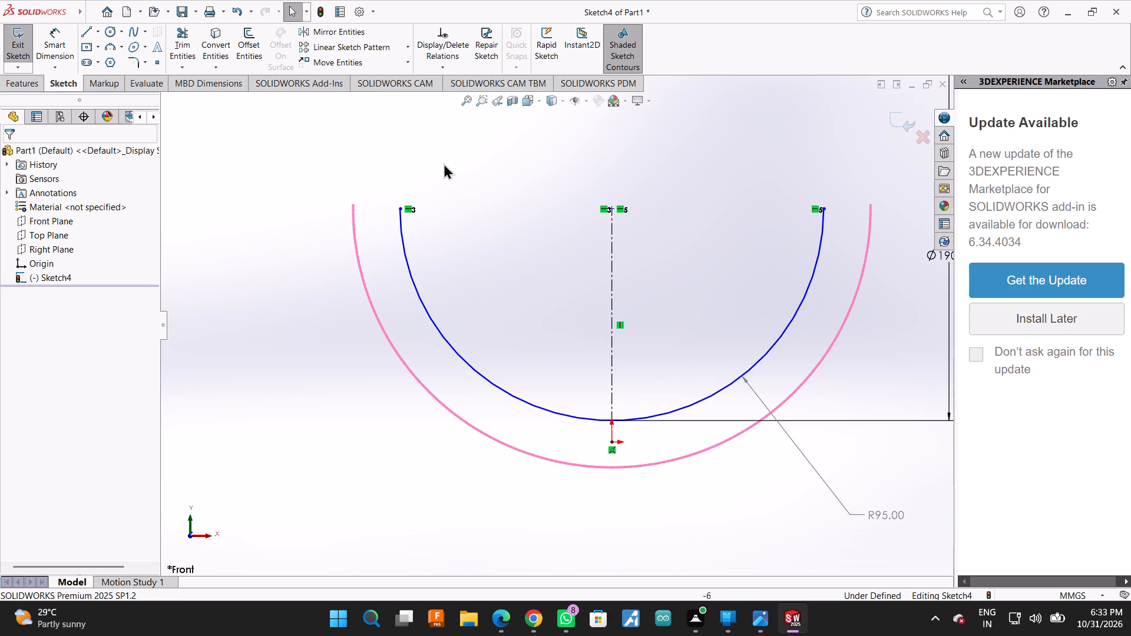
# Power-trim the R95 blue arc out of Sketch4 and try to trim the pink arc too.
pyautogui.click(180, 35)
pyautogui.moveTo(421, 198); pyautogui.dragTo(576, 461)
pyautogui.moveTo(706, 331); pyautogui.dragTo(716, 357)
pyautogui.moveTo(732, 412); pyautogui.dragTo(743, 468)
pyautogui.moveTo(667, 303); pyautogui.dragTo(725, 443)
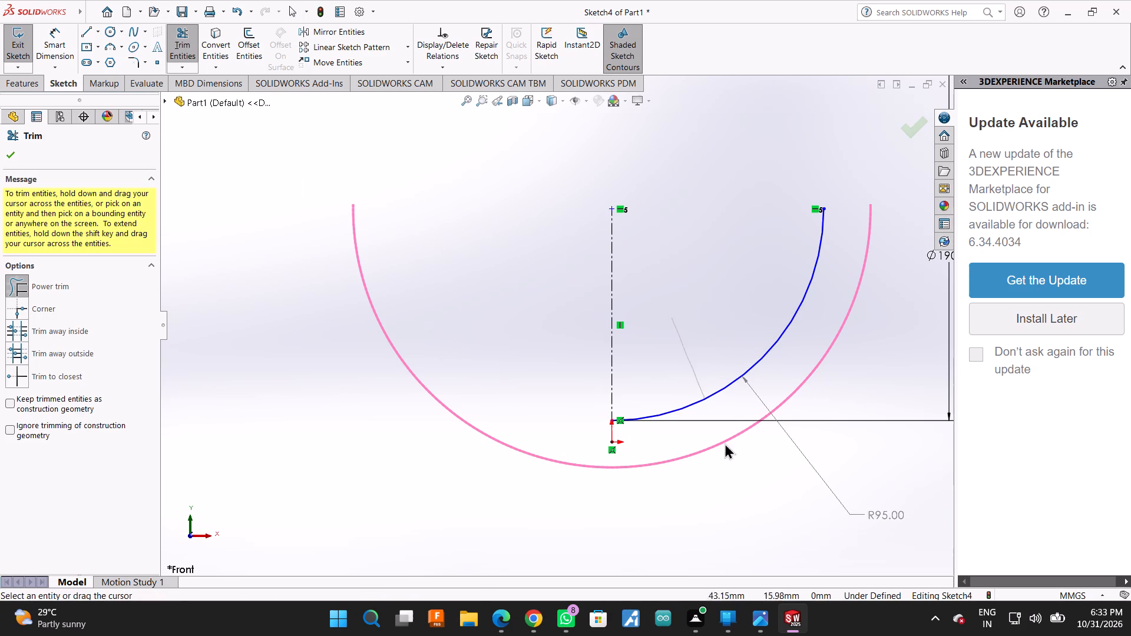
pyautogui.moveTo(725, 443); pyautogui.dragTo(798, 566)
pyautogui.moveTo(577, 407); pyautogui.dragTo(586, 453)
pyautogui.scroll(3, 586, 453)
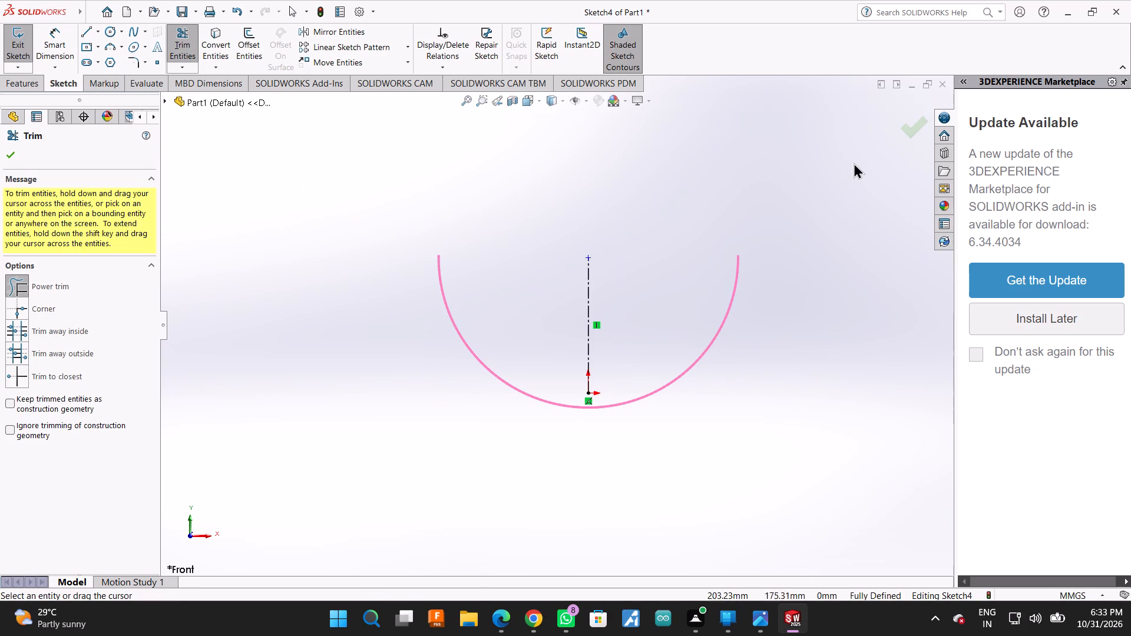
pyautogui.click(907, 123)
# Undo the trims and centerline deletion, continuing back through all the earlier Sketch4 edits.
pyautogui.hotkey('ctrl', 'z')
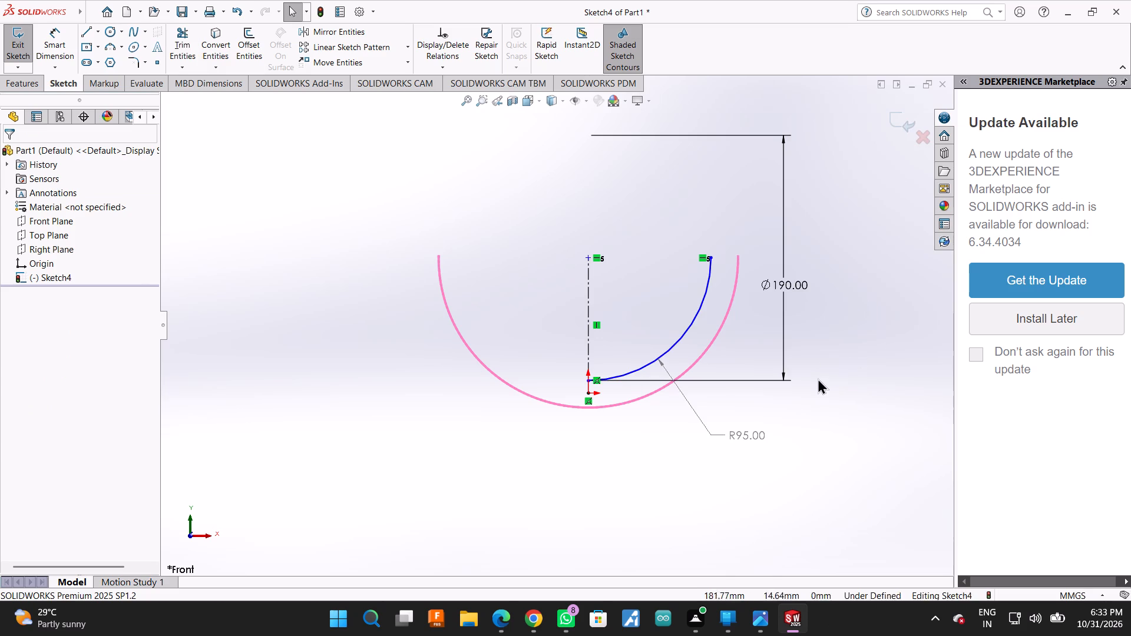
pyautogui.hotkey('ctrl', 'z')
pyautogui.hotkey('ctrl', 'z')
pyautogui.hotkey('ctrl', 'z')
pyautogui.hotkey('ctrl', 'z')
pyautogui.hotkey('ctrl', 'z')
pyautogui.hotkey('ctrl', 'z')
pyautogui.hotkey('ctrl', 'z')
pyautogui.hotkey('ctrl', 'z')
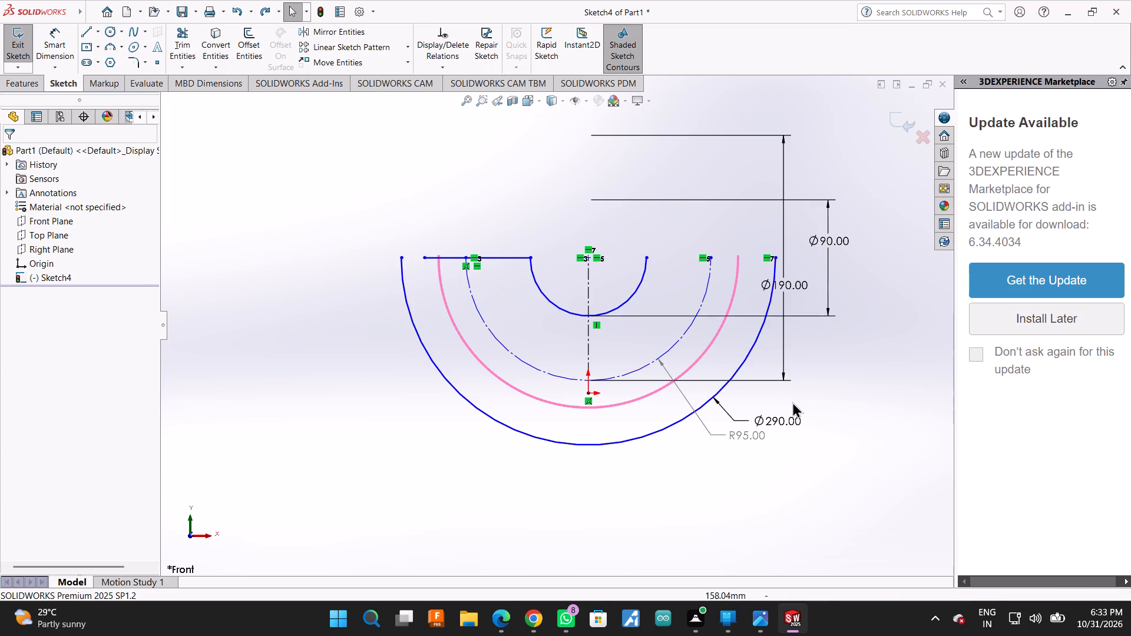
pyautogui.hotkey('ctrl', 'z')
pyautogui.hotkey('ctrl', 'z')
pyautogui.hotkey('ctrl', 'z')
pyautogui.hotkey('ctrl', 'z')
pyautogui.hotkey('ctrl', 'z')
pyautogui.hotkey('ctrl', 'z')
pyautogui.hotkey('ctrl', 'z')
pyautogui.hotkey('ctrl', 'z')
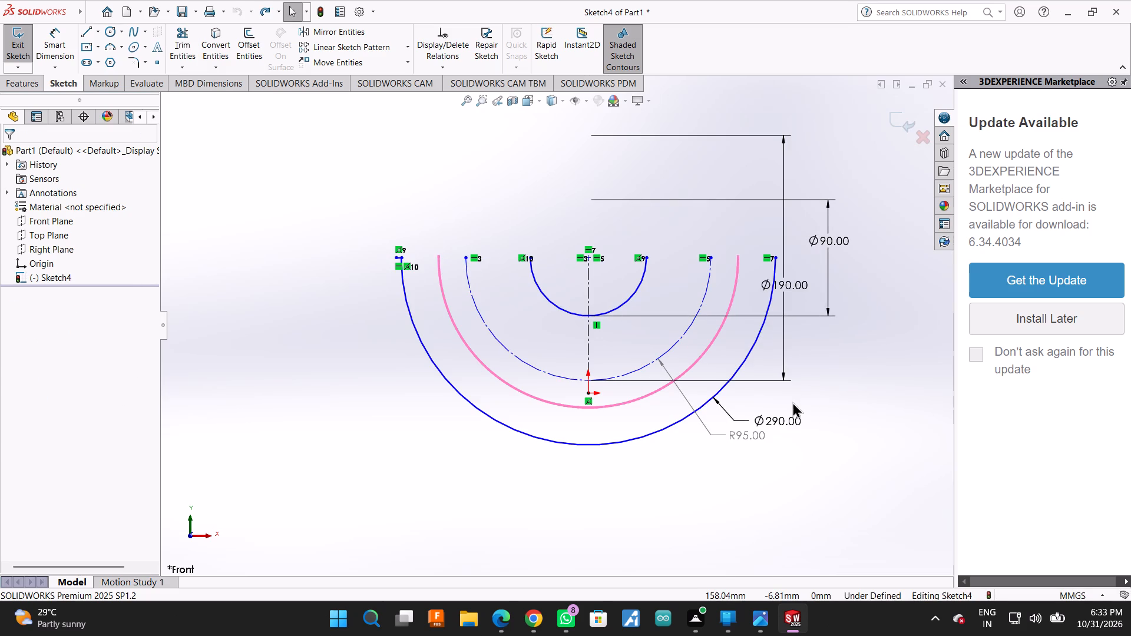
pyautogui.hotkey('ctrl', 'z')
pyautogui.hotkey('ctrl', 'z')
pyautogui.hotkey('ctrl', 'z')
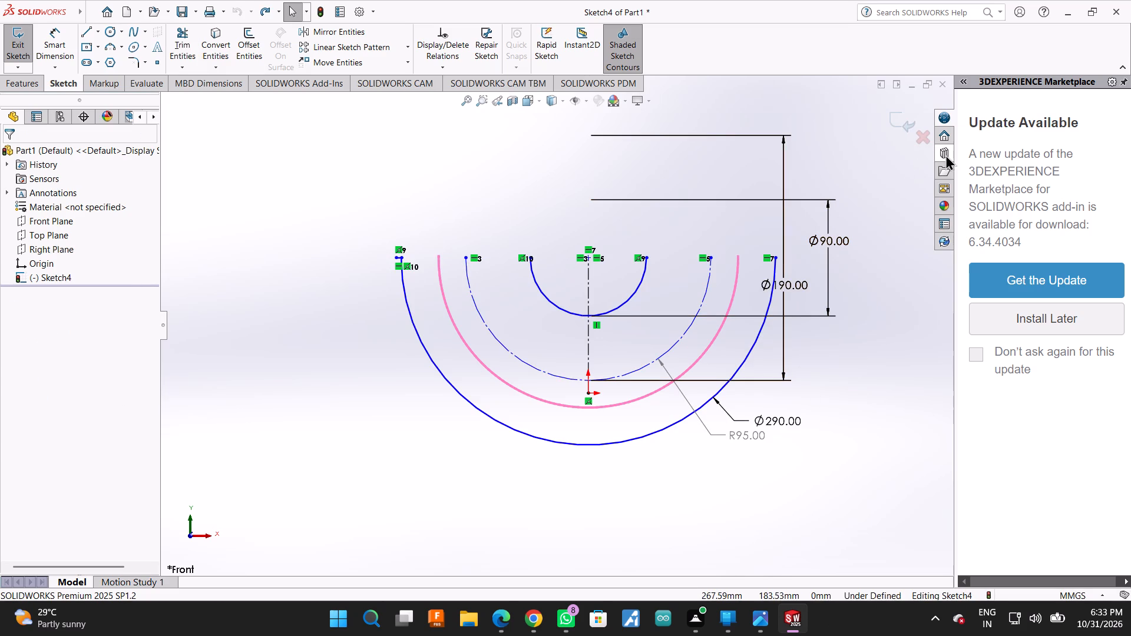
# Exit Sketch4 and discard the changes made to it.
pyautogui.click(926, 142)
pyautogui.click(597, 319)
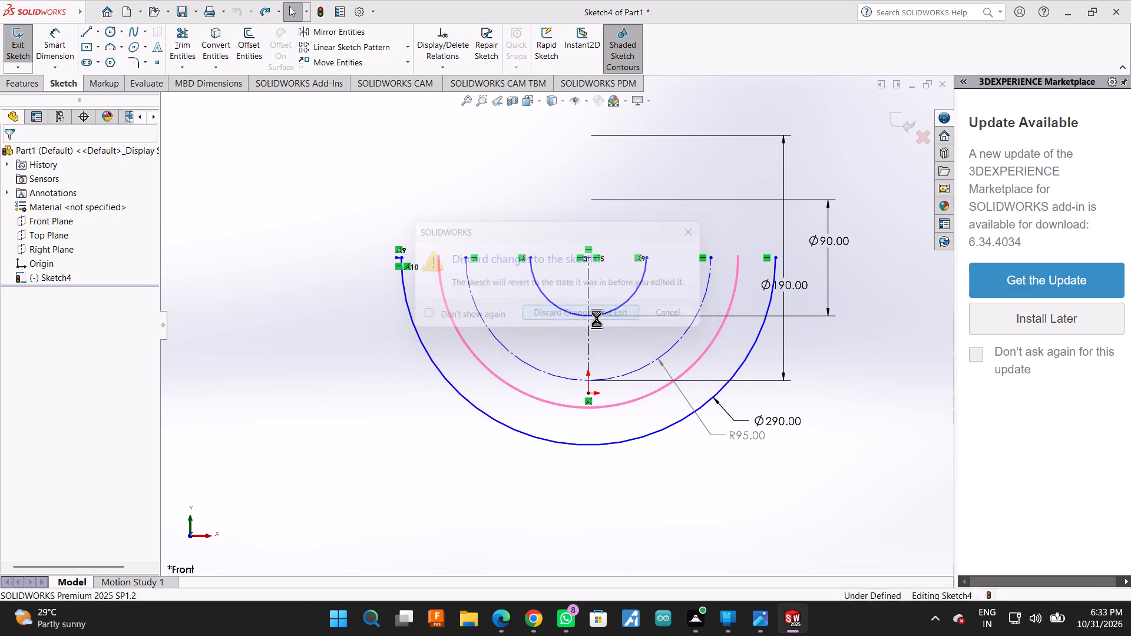
# Delete Sketch4 from the part by way of its grey arc.
pyautogui.scroll(-1, 678, 264)
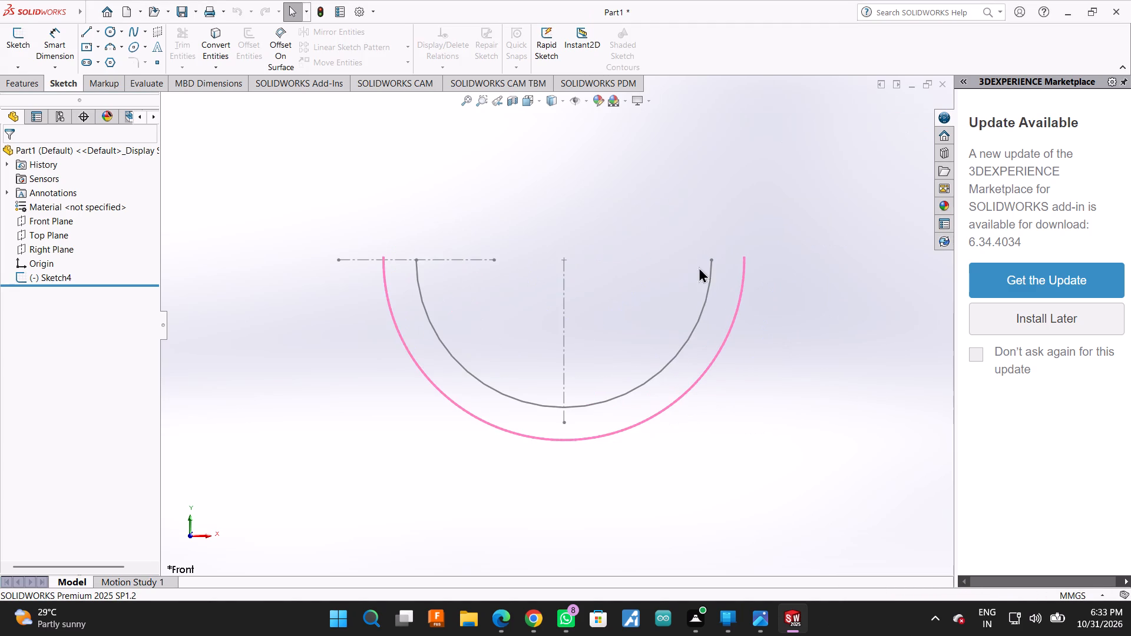
pyautogui.scroll(1, 634, 217)
pyautogui.scroll(1, 724, 260)
pyautogui.scroll(-3, 670, 270)
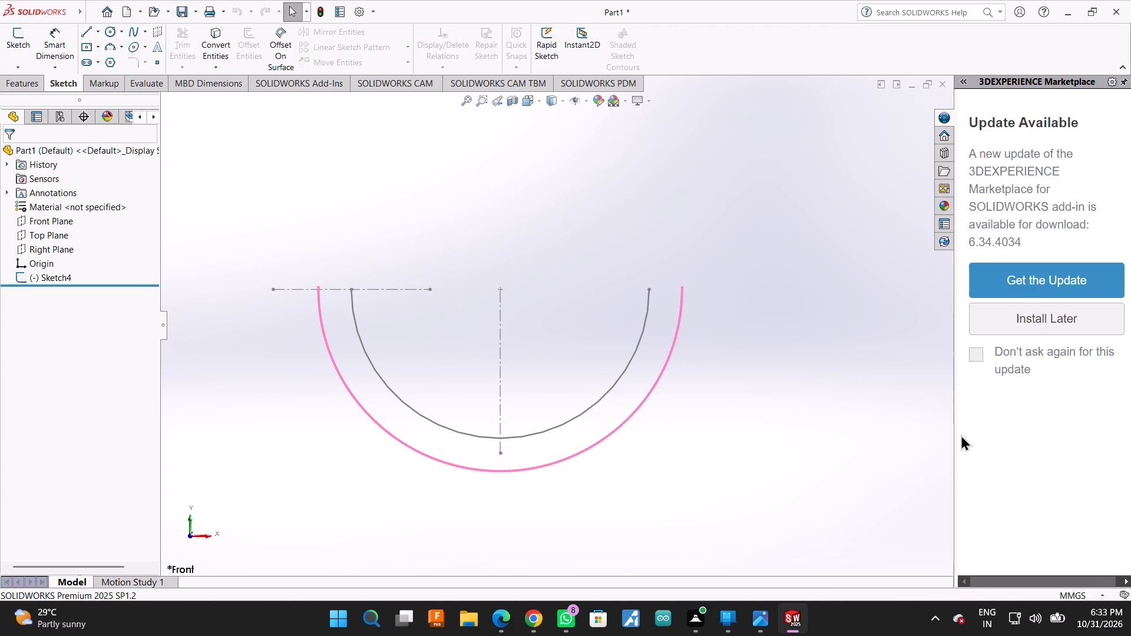
pyautogui.moveTo(954, 439); pyautogui.dragTo(1130, 446)
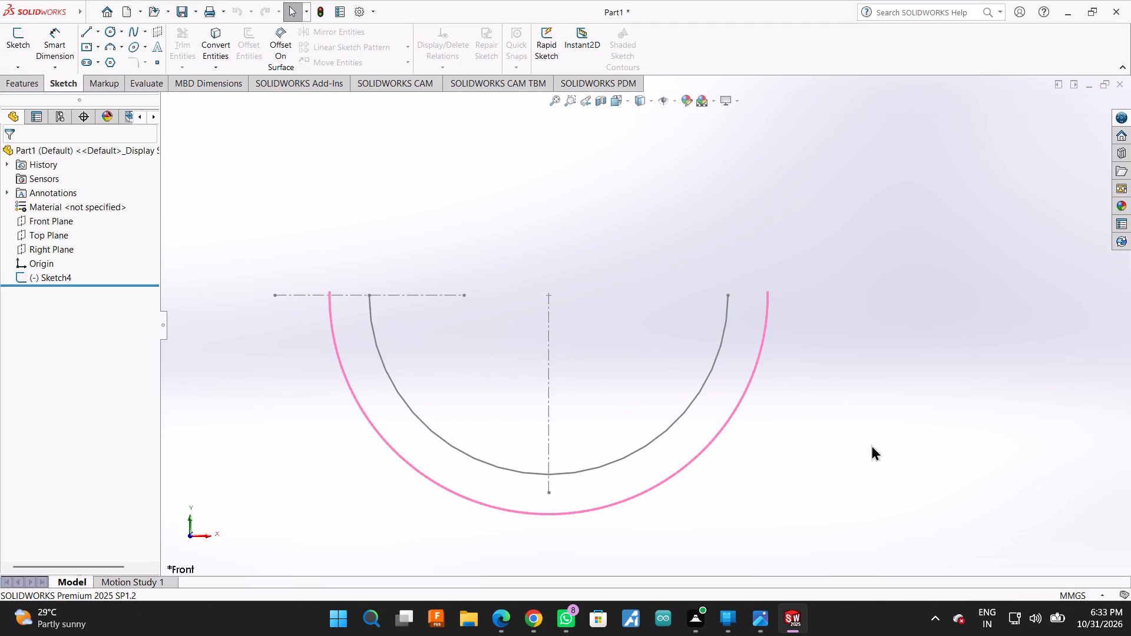
pyautogui.scroll(-1, 610, 402)
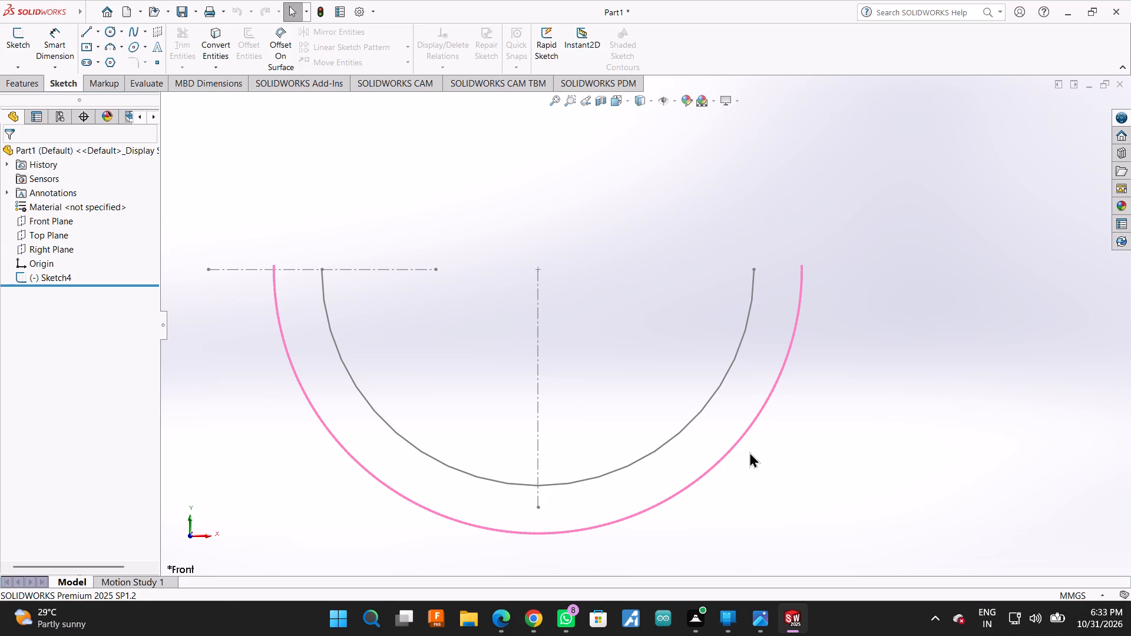
pyautogui.click(726, 456)
pyautogui.rightClick(718, 455)
pyautogui.click(685, 416)
pyautogui.rightClick(690, 423)
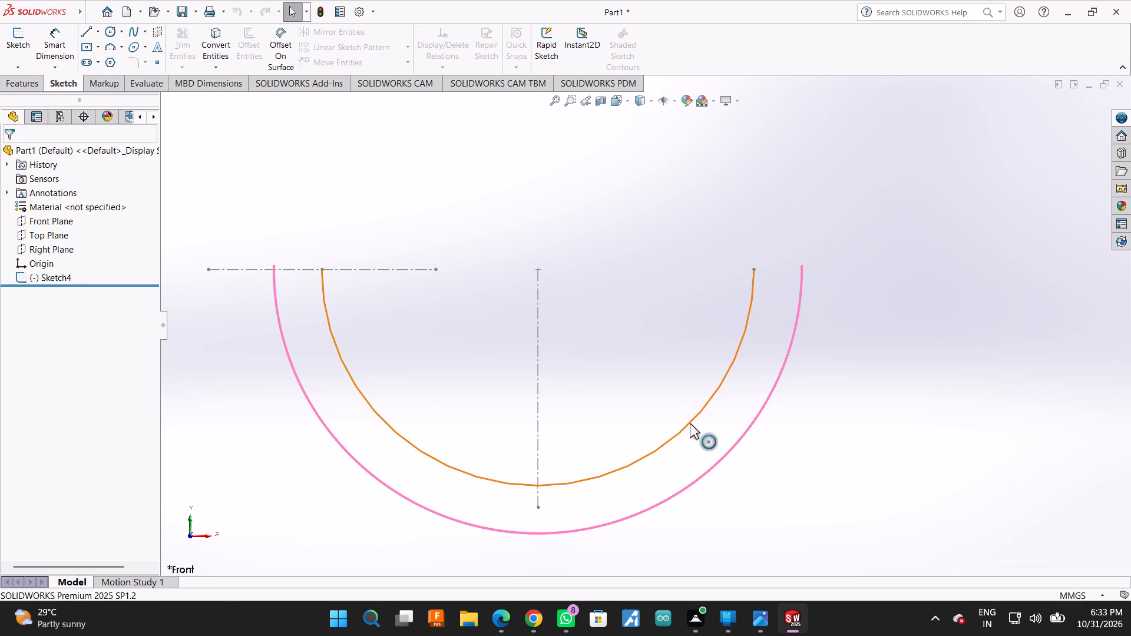
pyautogui.click(753, 579)
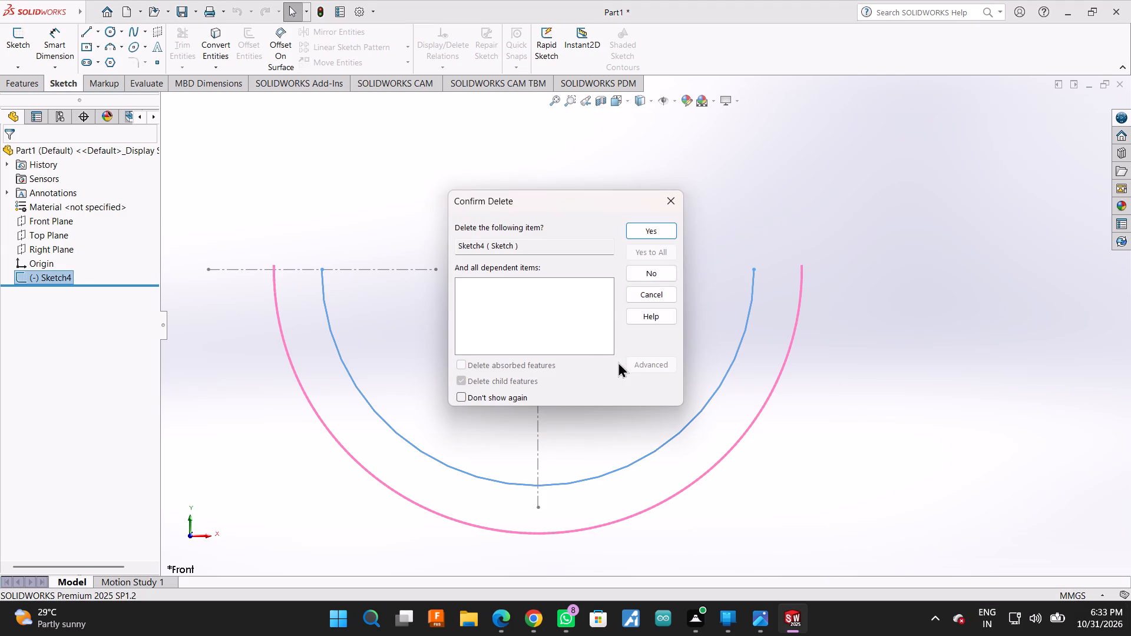
pyautogui.click(656, 227)
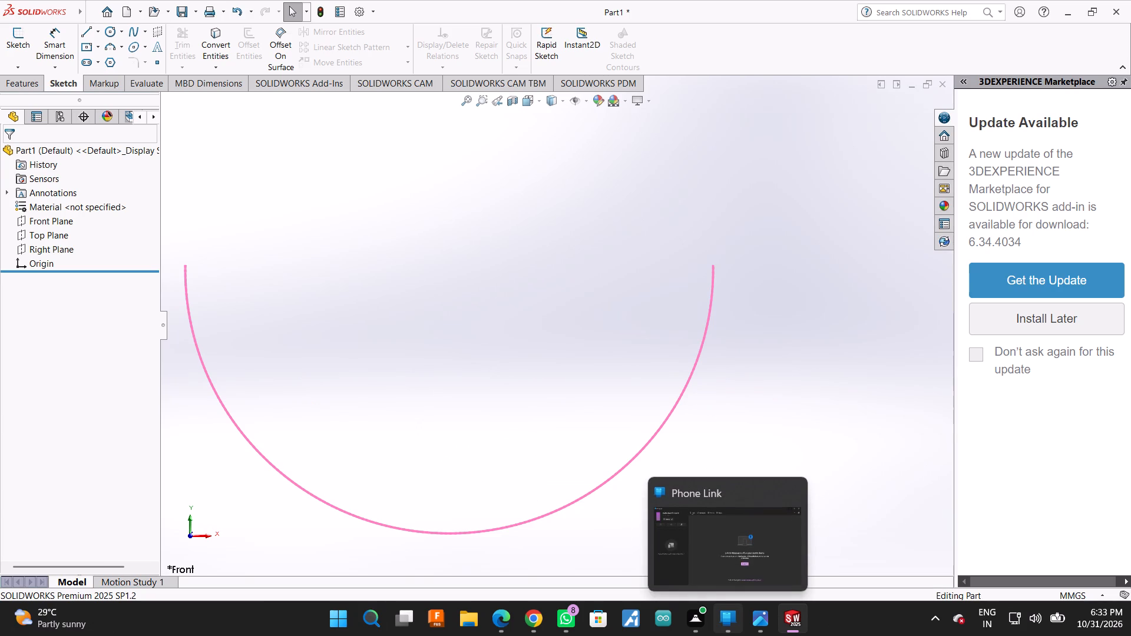
# Locate the part's Origin relative to the leftover pink arc and try to select the arc.
pyautogui.scroll(1, 383, 551)
pyautogui.scroll(2, 650, 421)
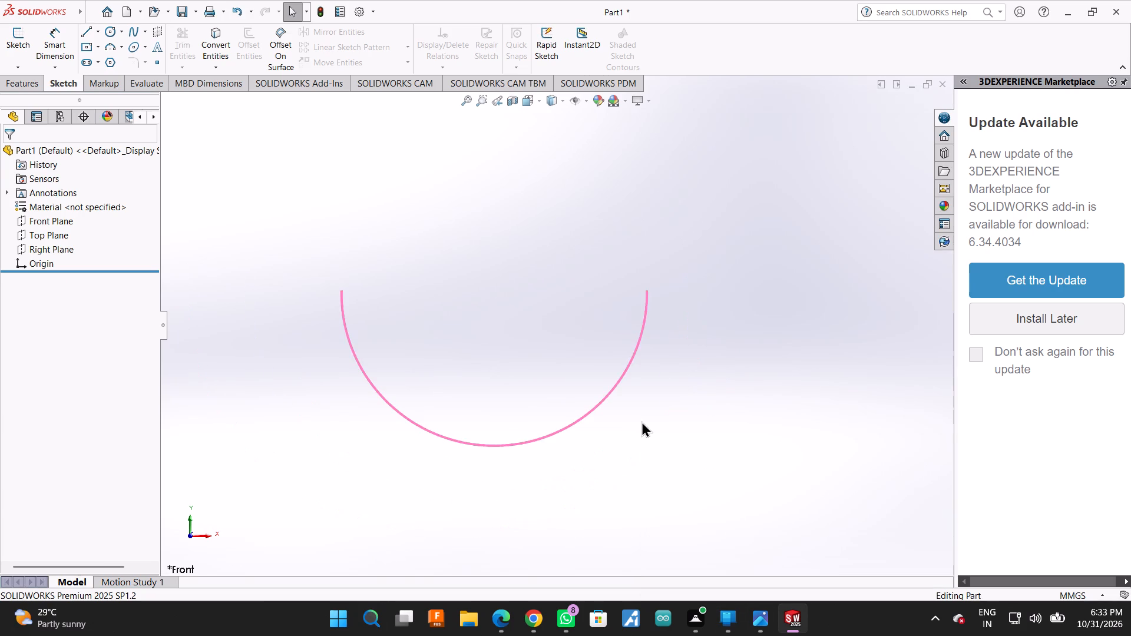
pyautogui.scroll(-1, 547, 406)
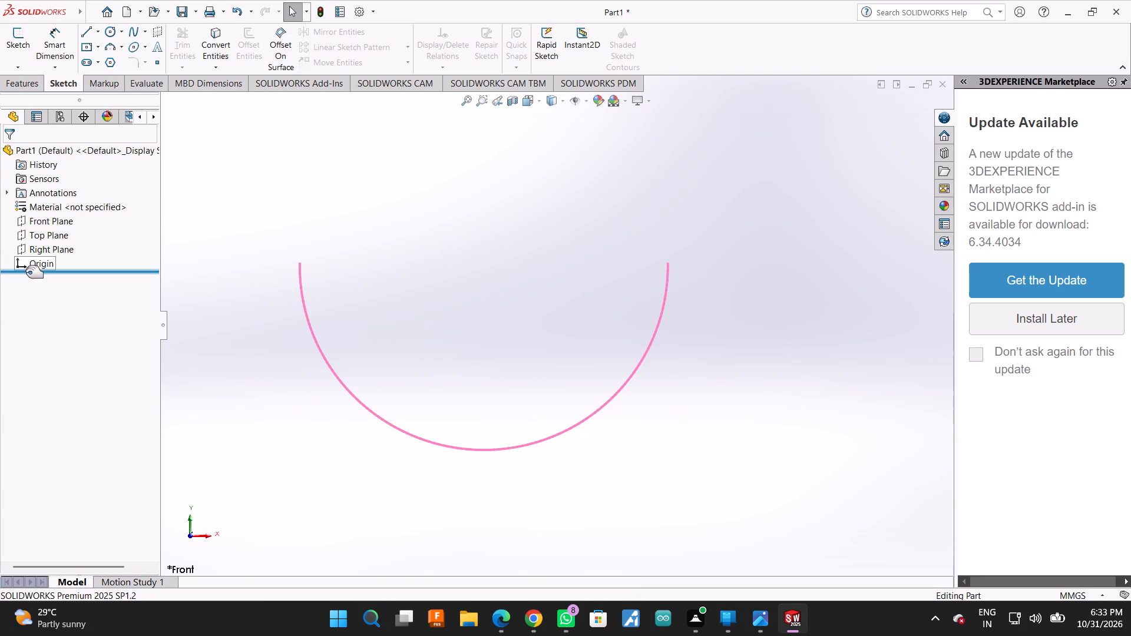
pyautogui.click(31, 264)
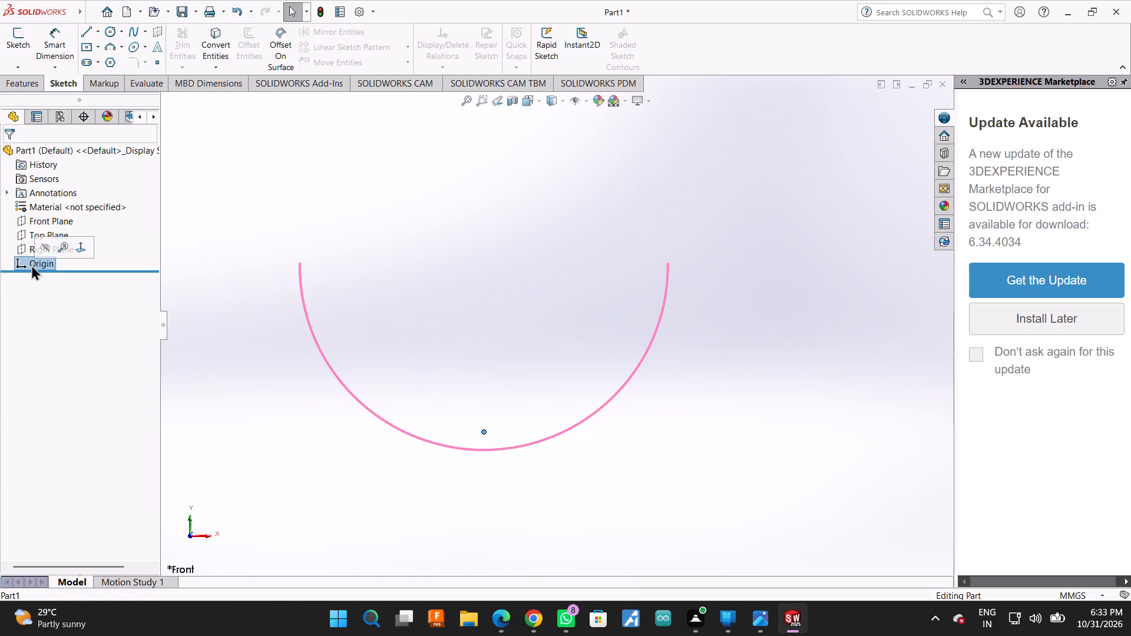
pyautogui.click(178, 245)
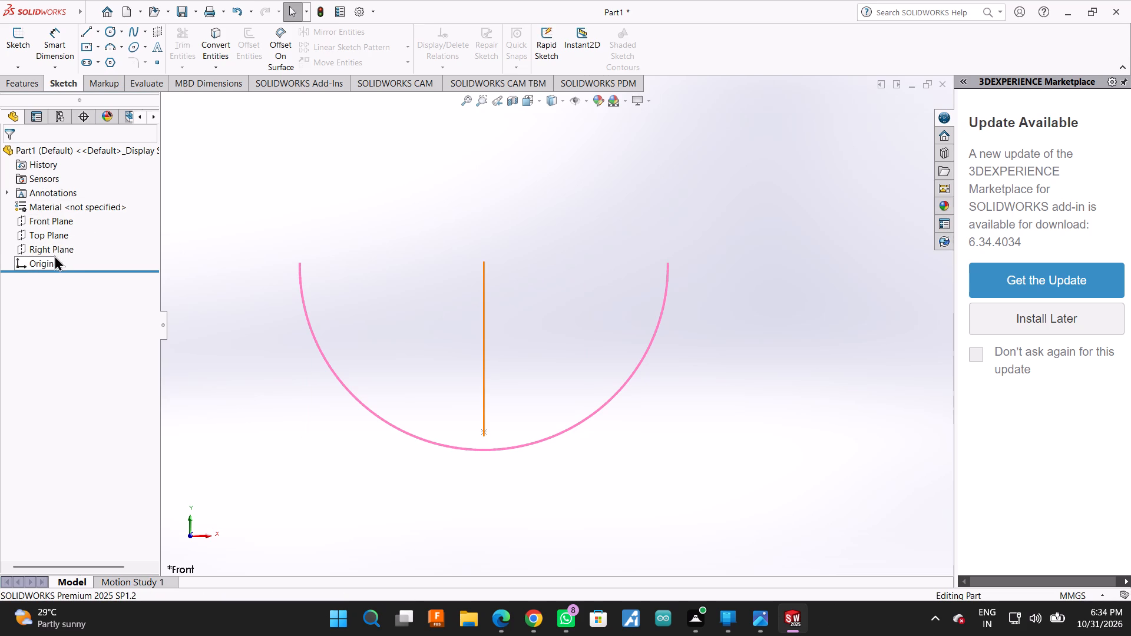
pyautogui.tripleClick(451, 442)
pyautogui.doubleClick(451, 442)
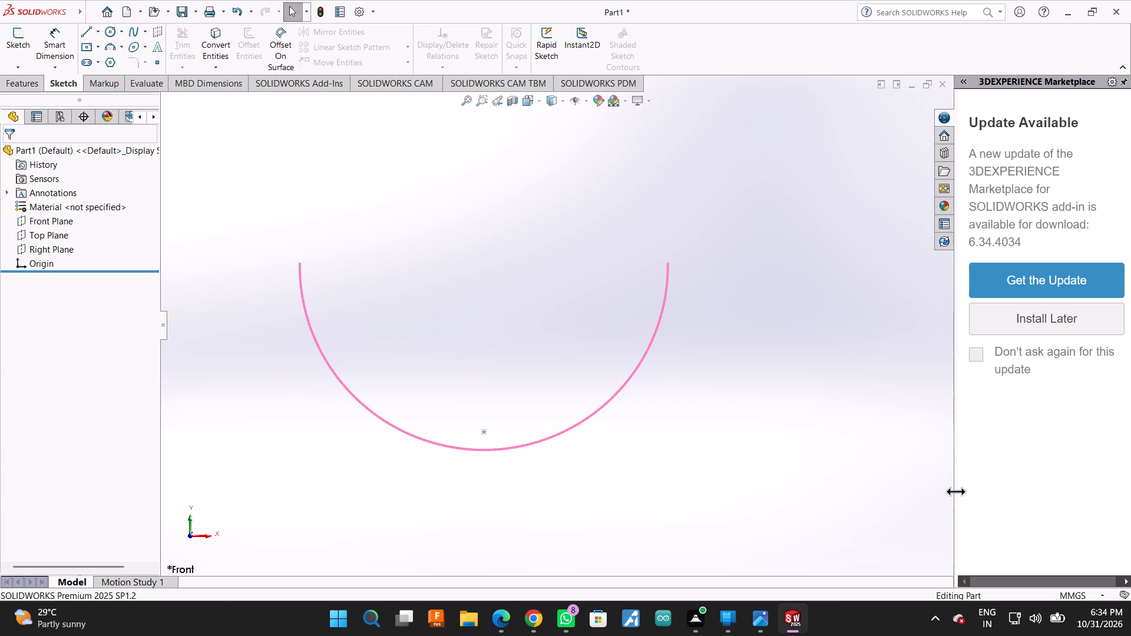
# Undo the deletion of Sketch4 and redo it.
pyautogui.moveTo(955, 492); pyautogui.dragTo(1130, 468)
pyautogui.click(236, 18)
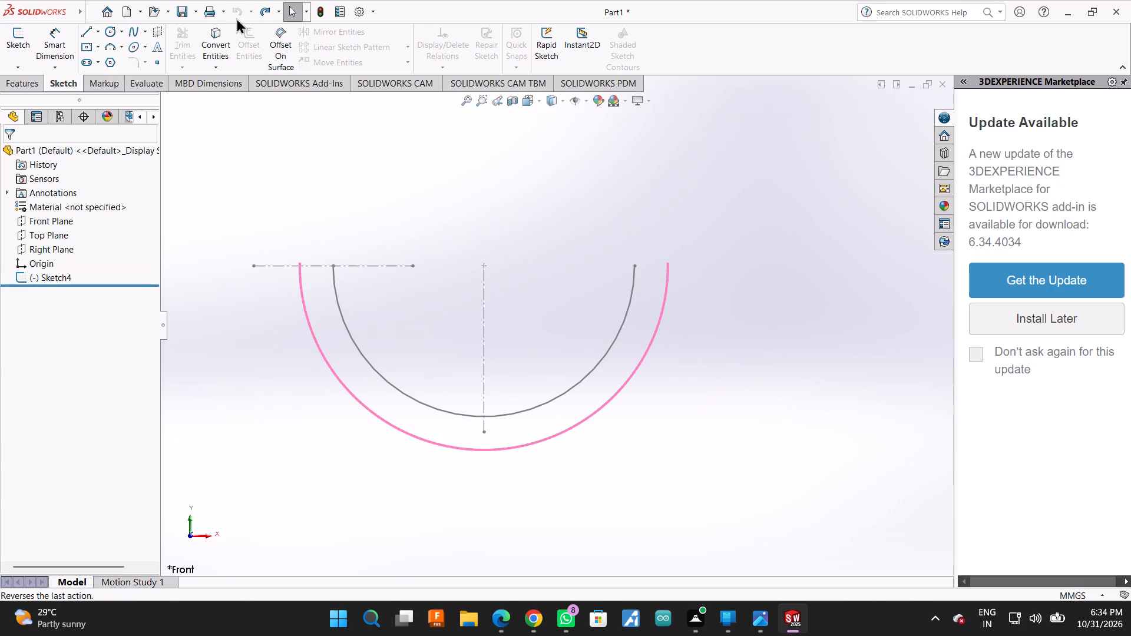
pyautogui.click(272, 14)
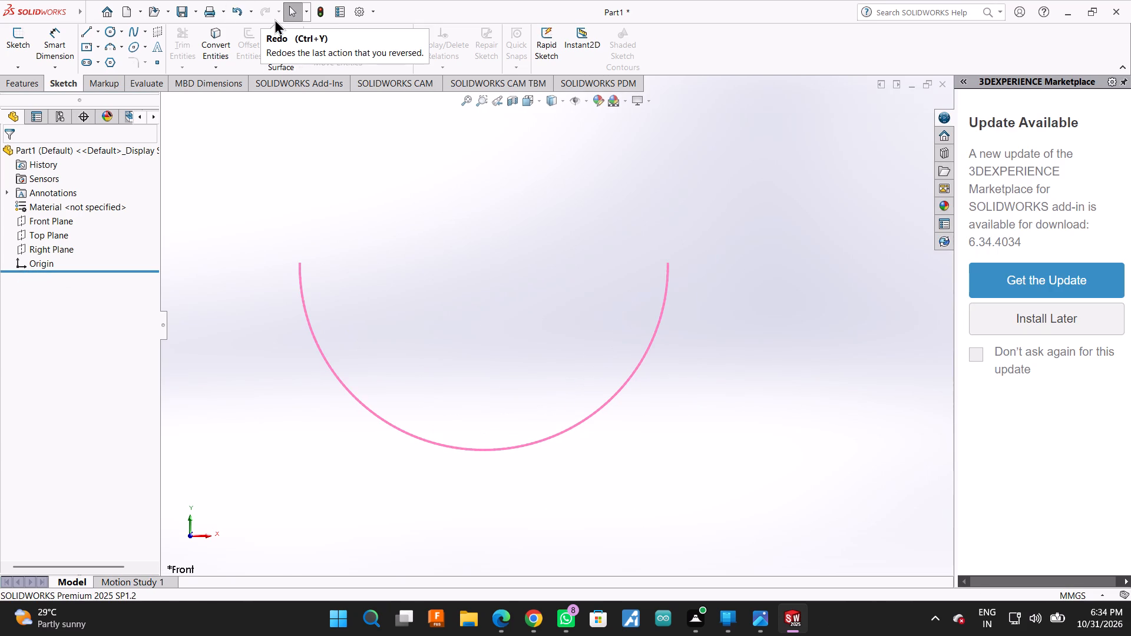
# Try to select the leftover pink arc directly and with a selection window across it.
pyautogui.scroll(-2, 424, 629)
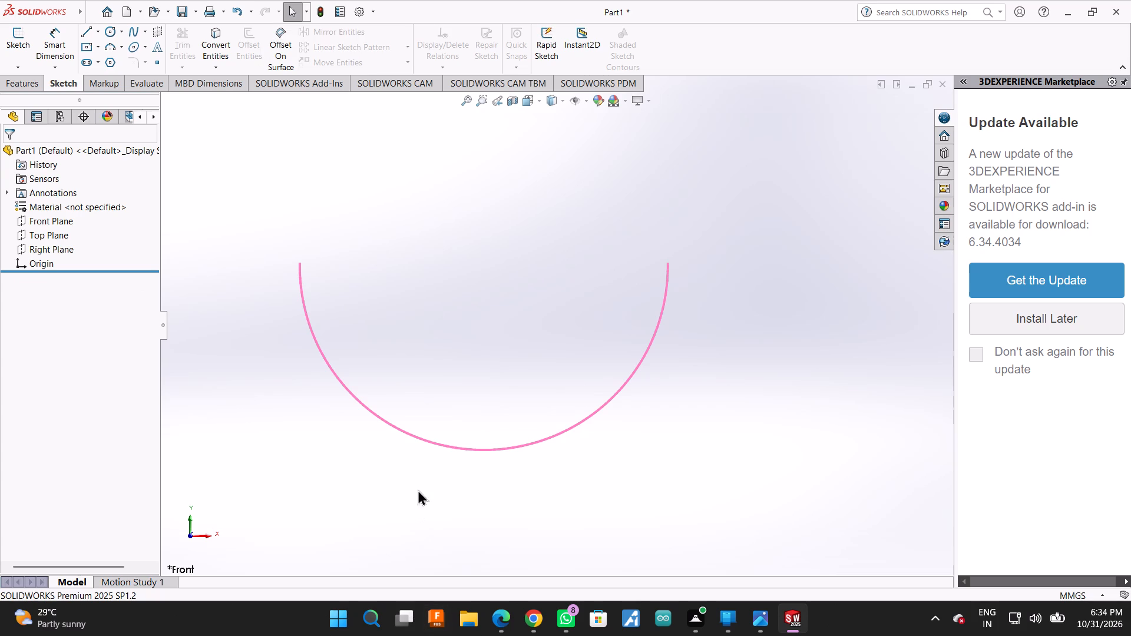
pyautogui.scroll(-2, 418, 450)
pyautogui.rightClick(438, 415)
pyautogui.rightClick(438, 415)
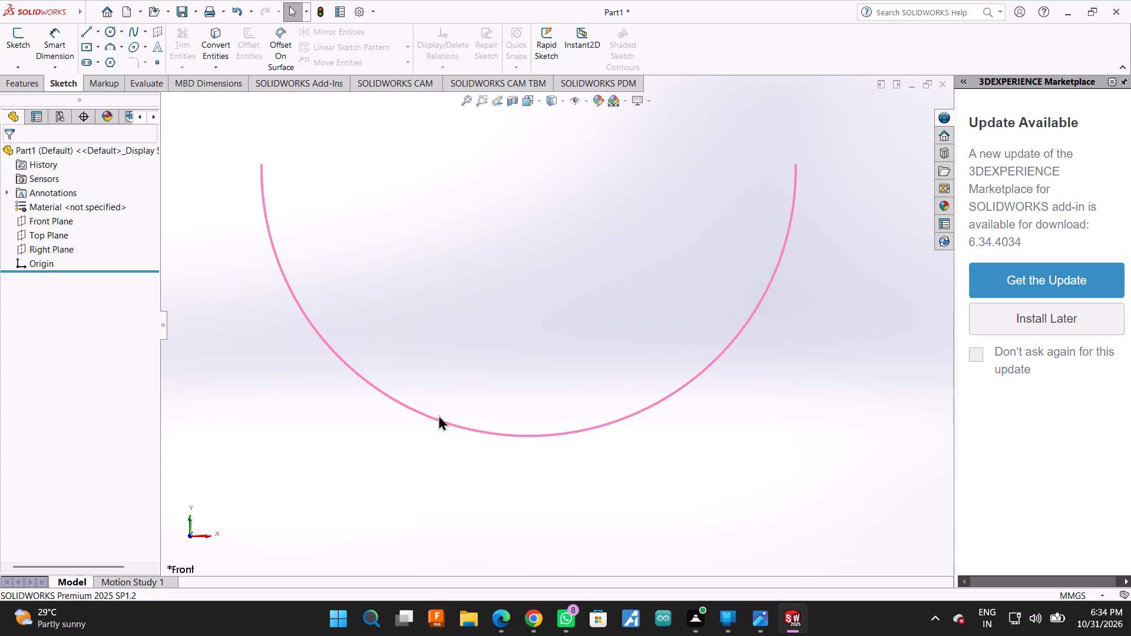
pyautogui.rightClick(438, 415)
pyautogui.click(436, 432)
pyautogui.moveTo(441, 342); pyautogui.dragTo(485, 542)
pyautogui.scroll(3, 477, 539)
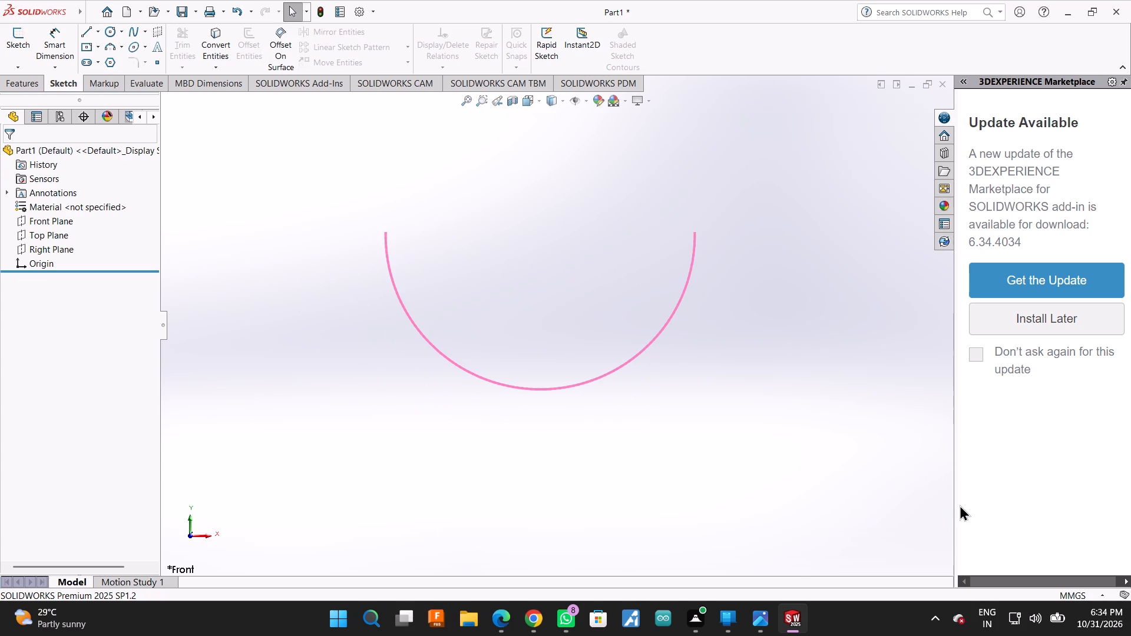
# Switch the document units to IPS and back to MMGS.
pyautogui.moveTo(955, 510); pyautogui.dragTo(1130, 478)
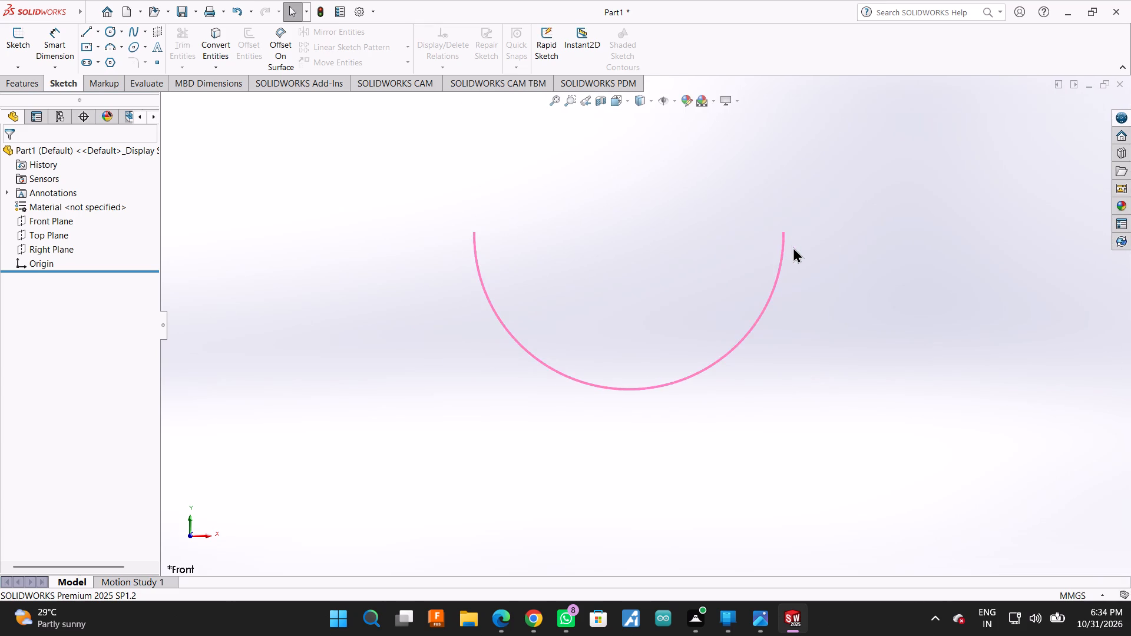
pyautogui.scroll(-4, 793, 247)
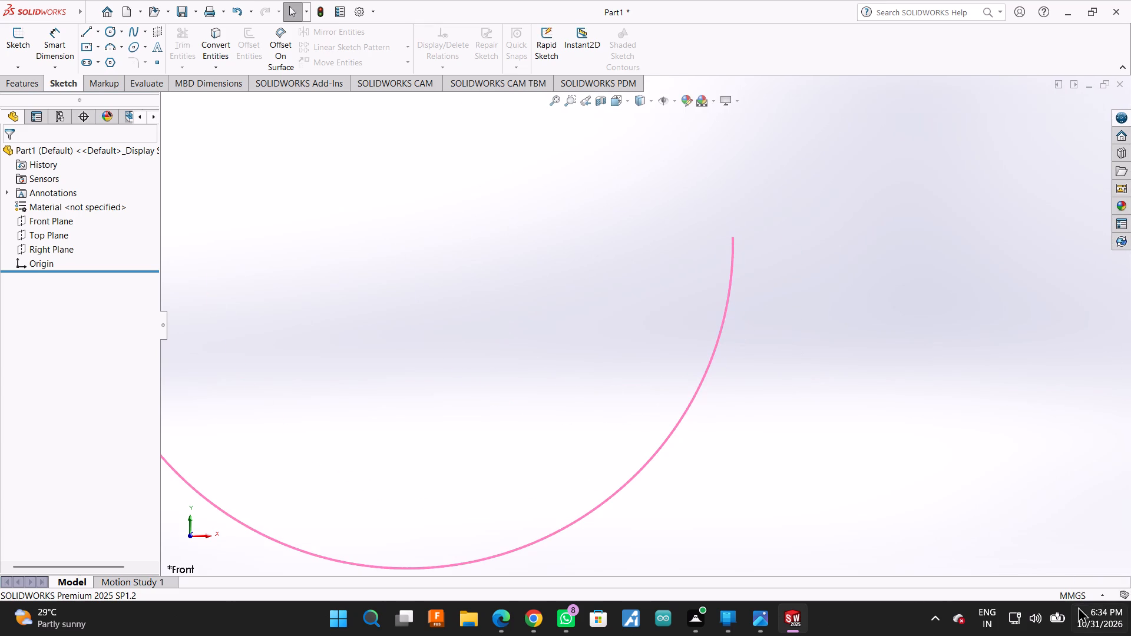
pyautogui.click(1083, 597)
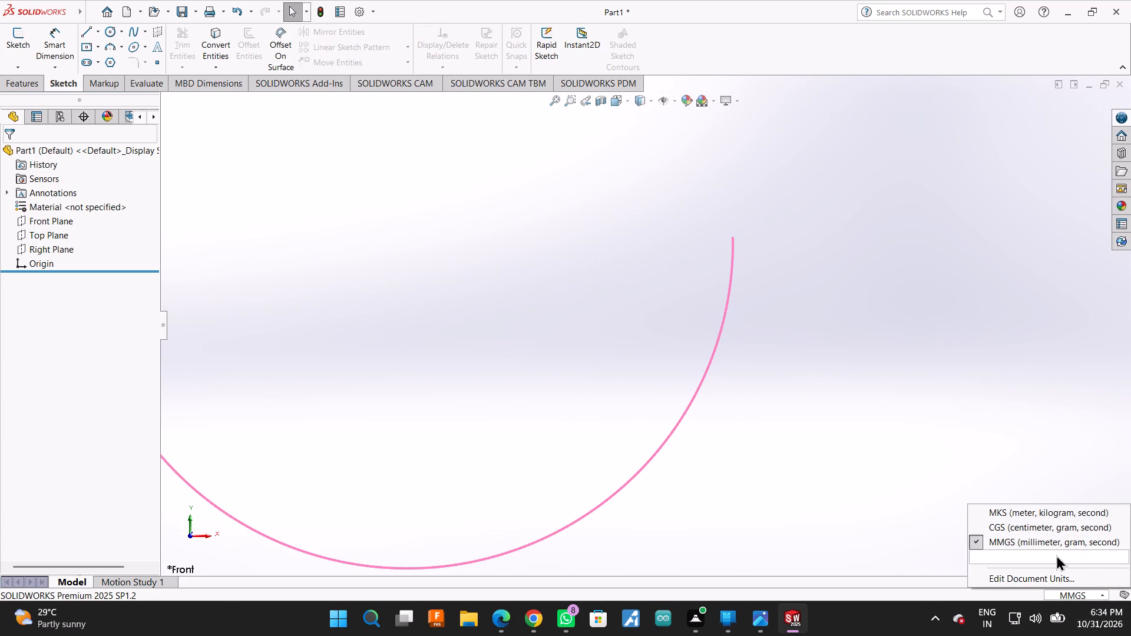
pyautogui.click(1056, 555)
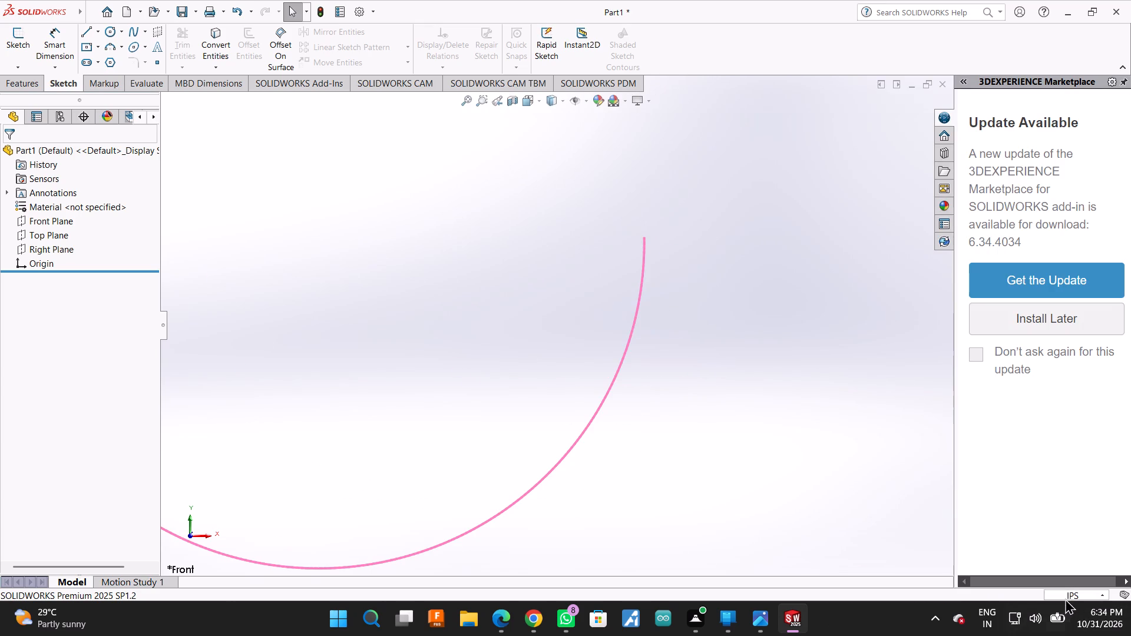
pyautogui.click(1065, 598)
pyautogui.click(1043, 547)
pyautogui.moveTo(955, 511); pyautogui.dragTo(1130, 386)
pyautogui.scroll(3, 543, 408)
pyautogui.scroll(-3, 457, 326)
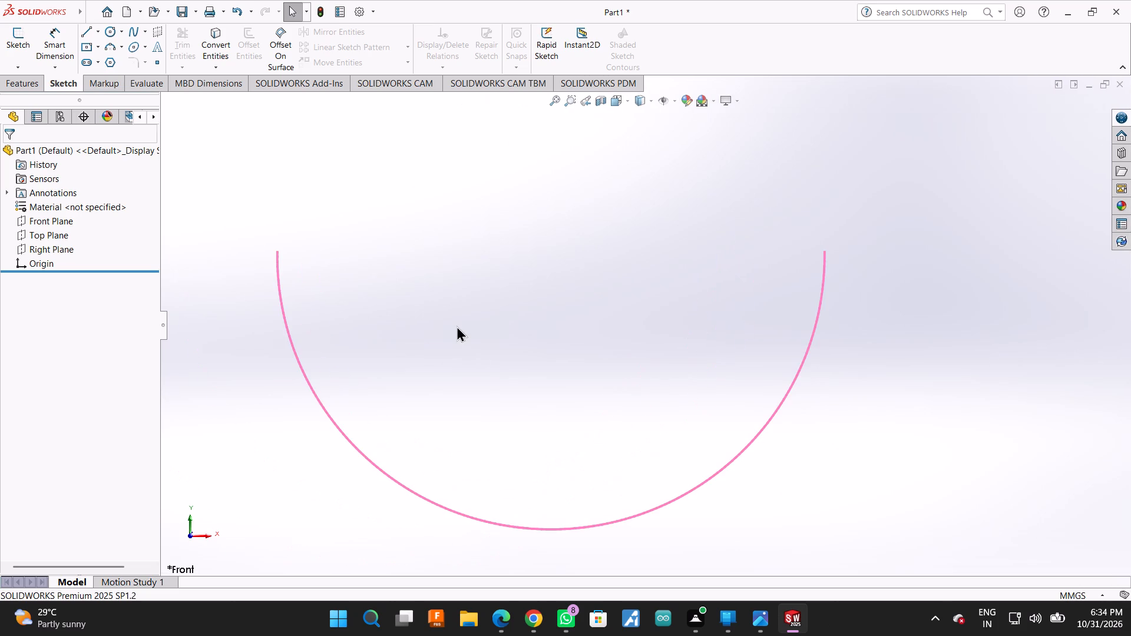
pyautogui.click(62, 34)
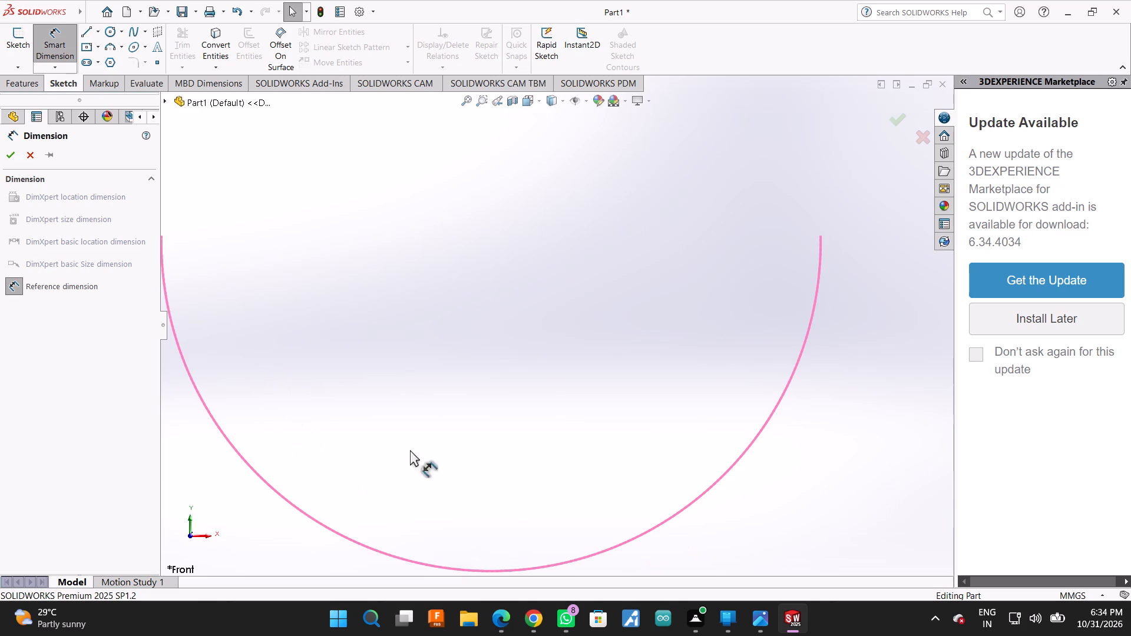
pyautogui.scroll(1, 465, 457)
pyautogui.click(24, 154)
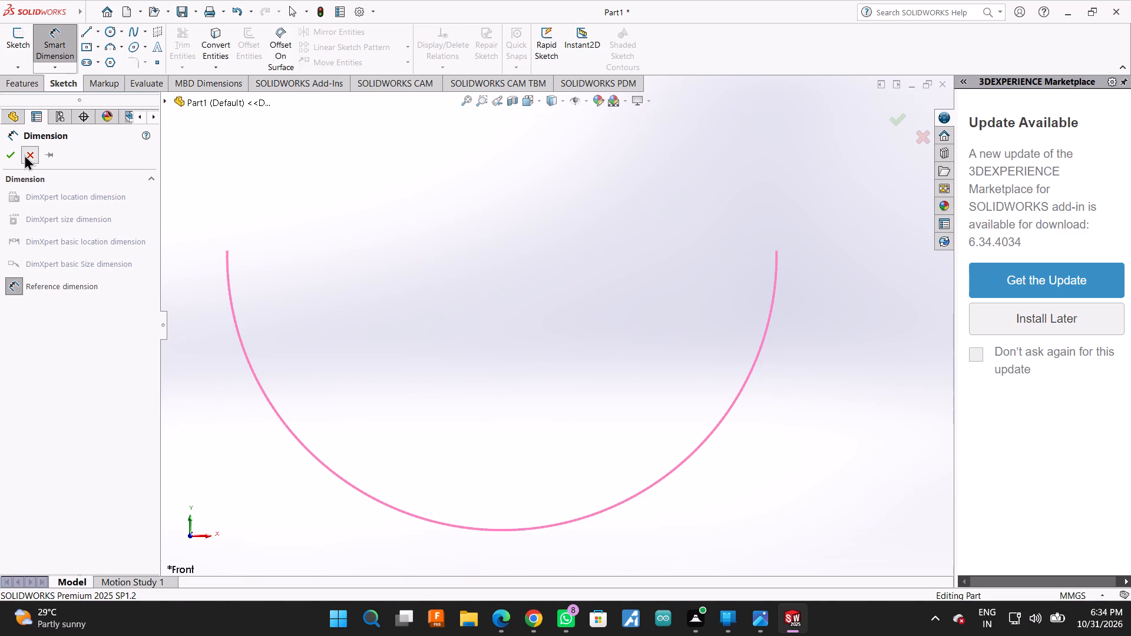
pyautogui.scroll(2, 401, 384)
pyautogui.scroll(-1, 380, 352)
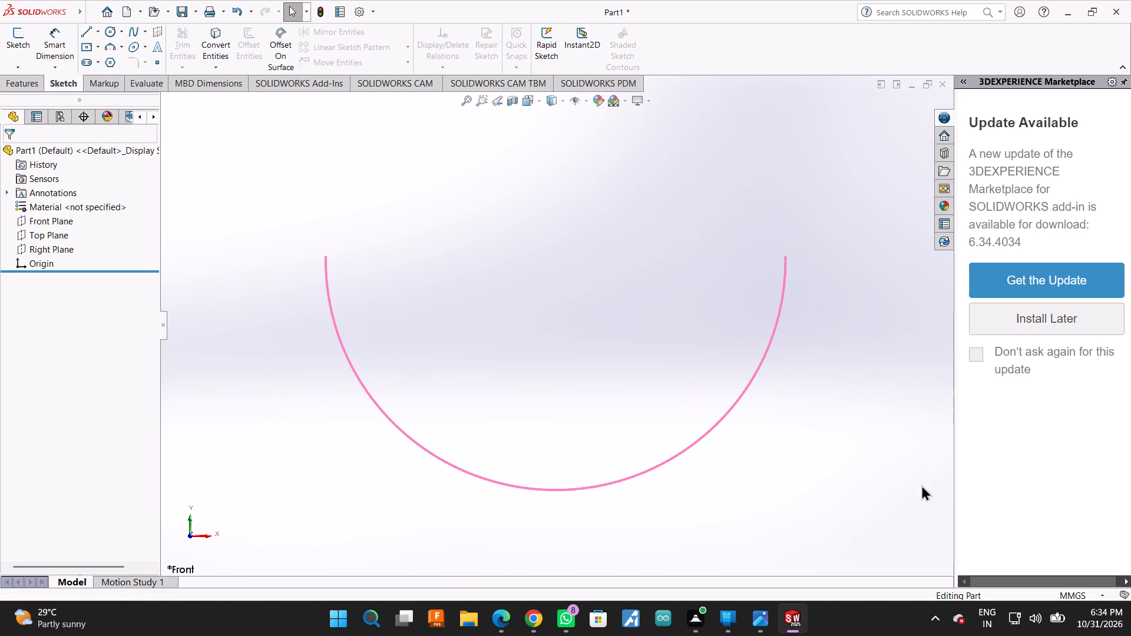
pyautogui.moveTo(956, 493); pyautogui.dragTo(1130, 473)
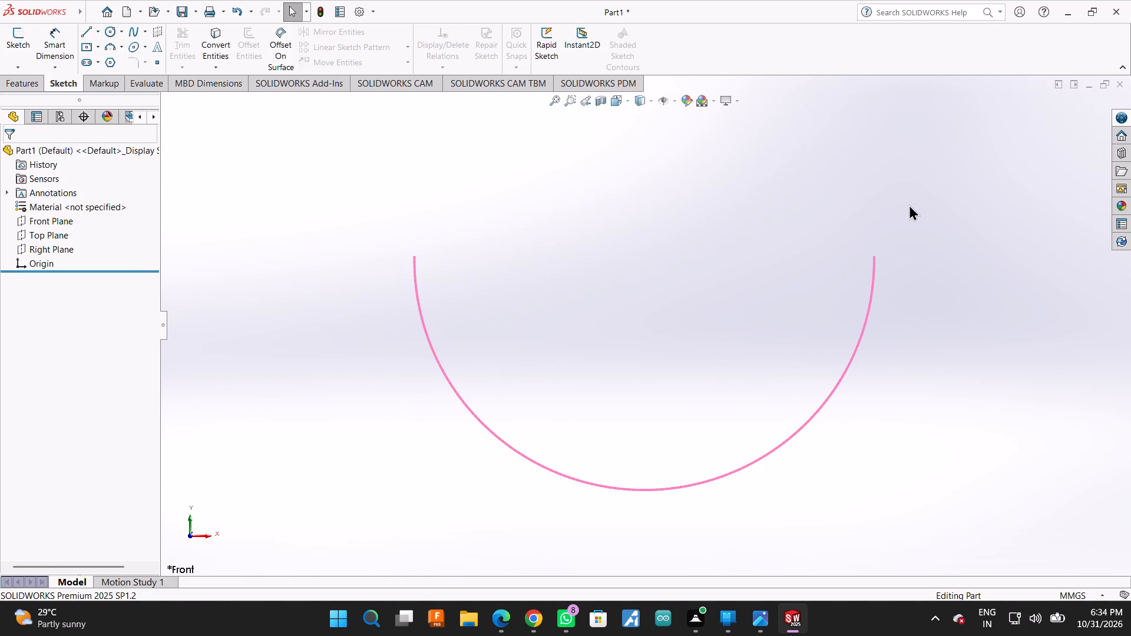
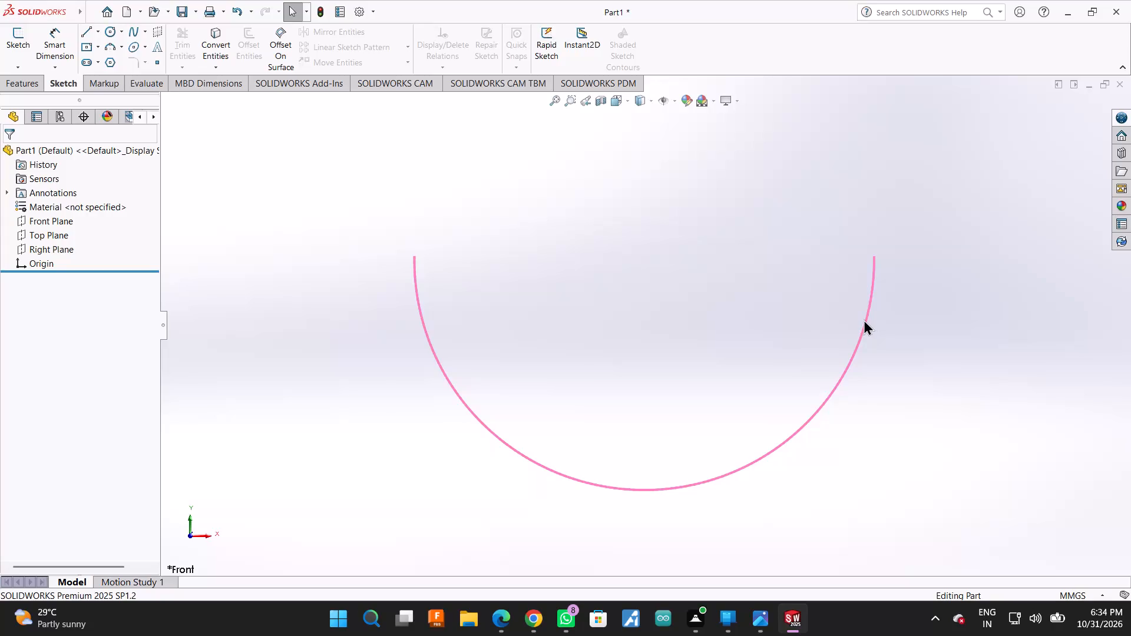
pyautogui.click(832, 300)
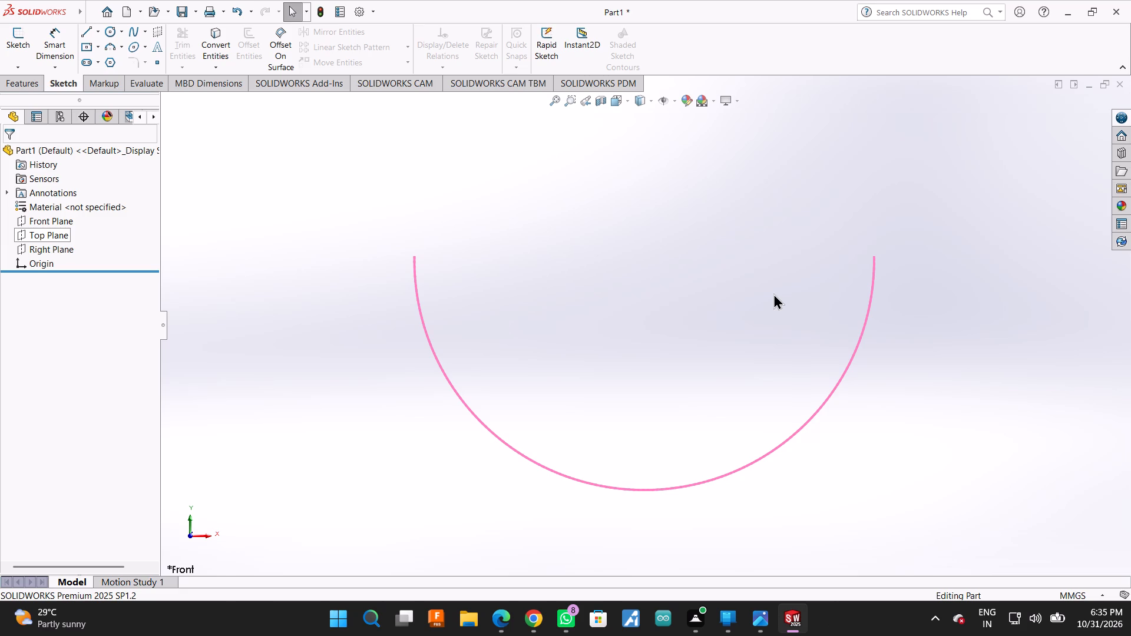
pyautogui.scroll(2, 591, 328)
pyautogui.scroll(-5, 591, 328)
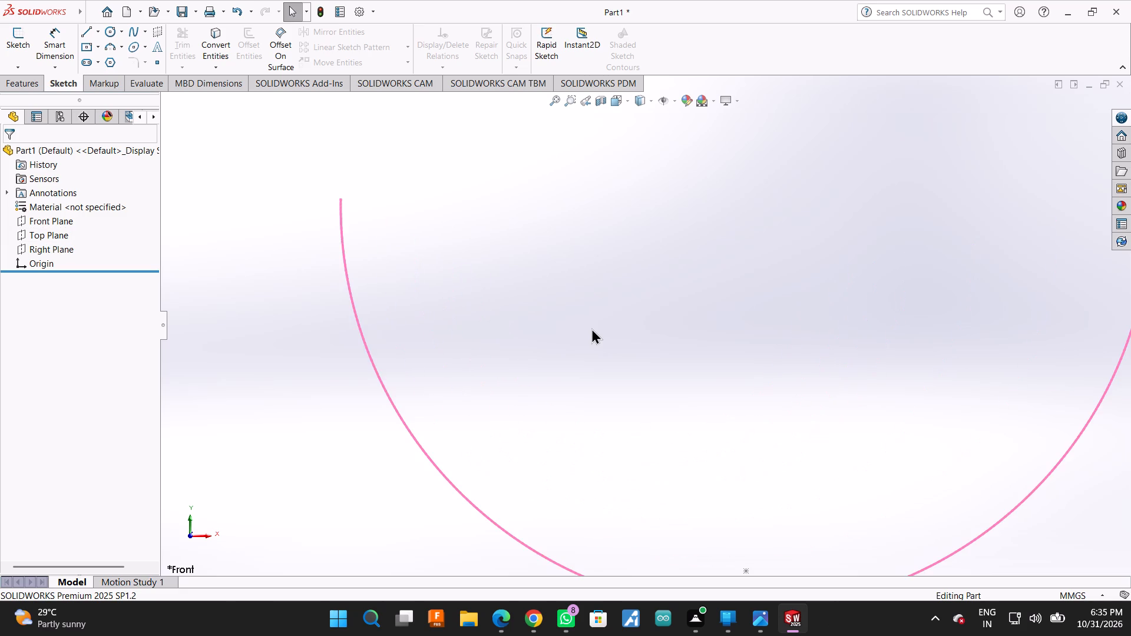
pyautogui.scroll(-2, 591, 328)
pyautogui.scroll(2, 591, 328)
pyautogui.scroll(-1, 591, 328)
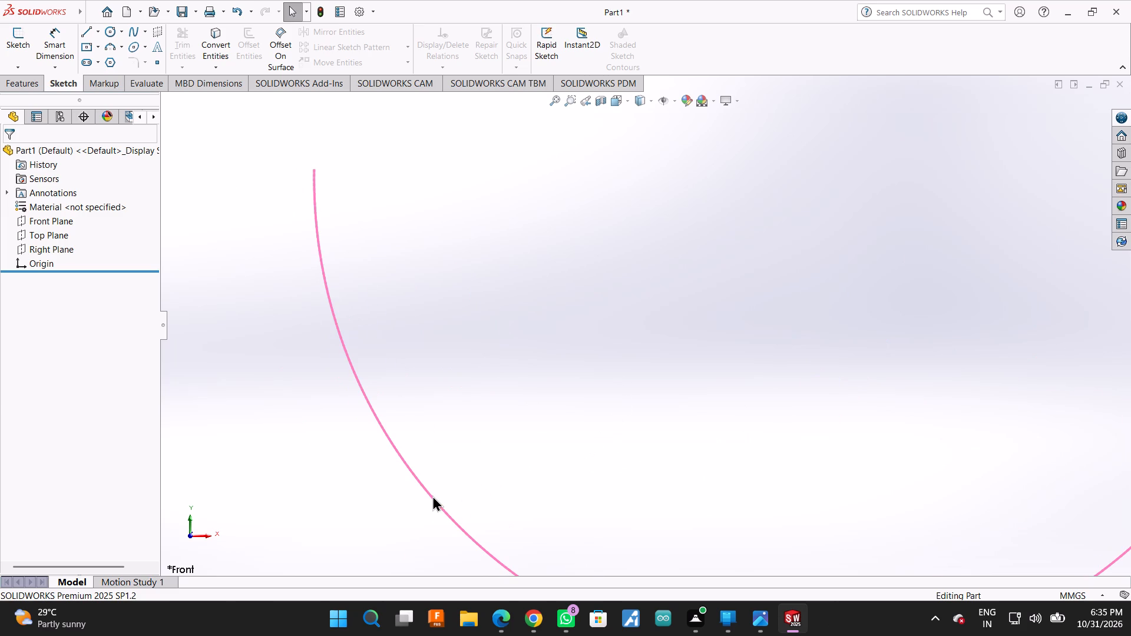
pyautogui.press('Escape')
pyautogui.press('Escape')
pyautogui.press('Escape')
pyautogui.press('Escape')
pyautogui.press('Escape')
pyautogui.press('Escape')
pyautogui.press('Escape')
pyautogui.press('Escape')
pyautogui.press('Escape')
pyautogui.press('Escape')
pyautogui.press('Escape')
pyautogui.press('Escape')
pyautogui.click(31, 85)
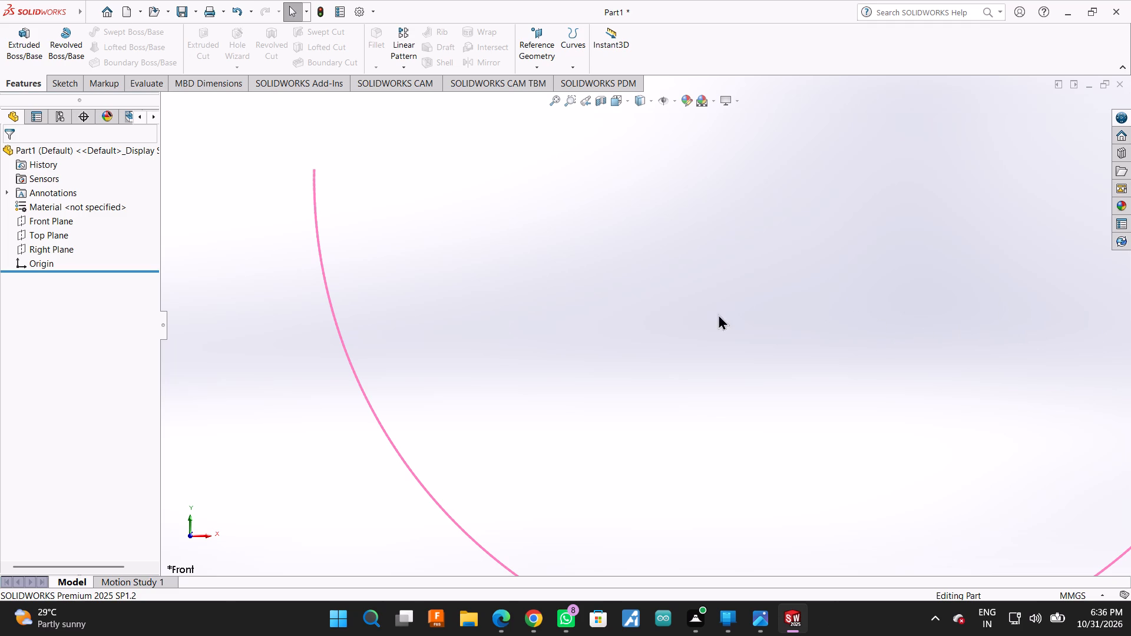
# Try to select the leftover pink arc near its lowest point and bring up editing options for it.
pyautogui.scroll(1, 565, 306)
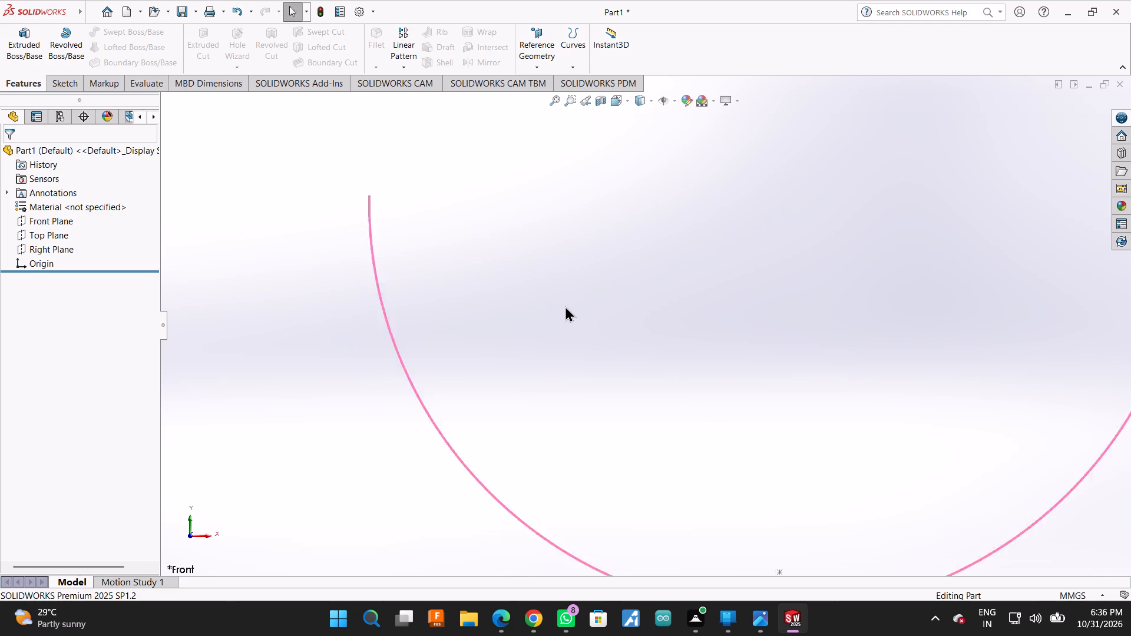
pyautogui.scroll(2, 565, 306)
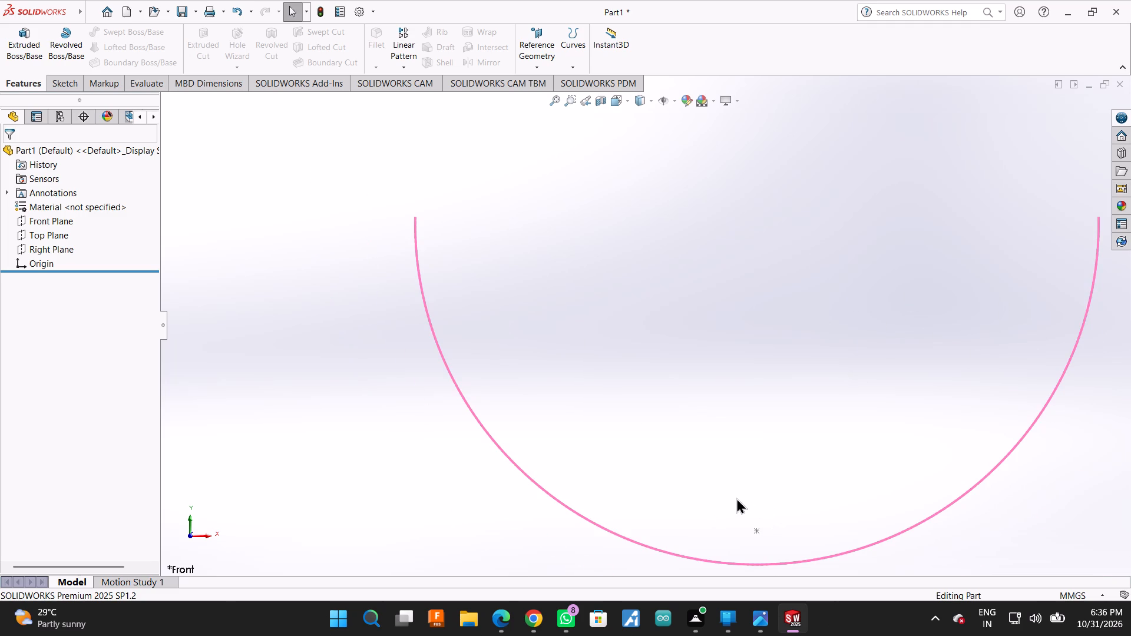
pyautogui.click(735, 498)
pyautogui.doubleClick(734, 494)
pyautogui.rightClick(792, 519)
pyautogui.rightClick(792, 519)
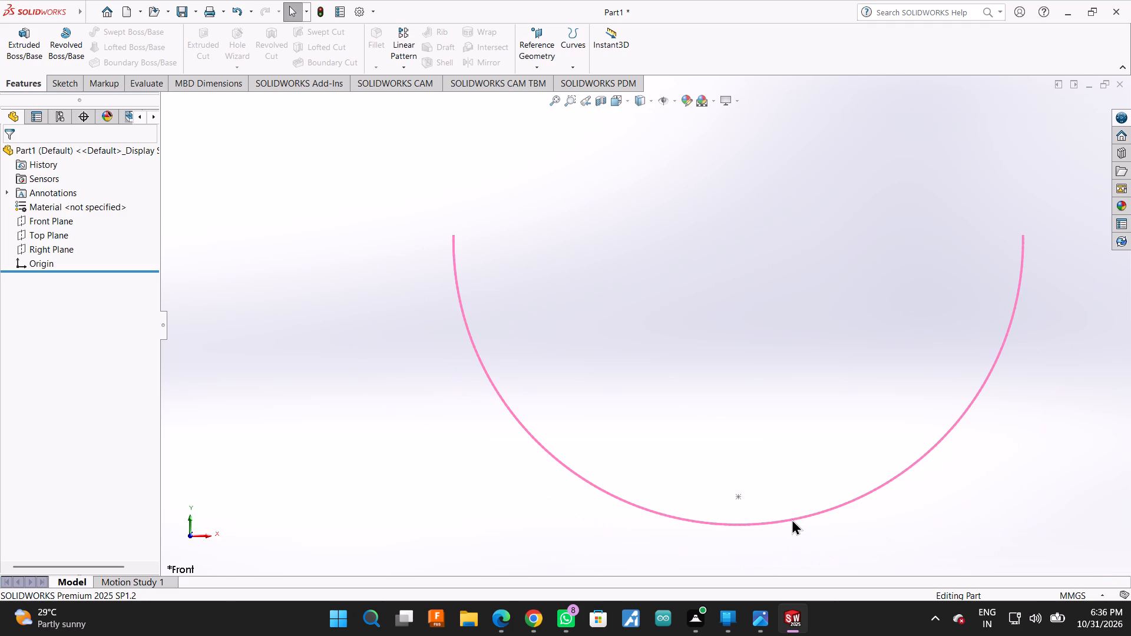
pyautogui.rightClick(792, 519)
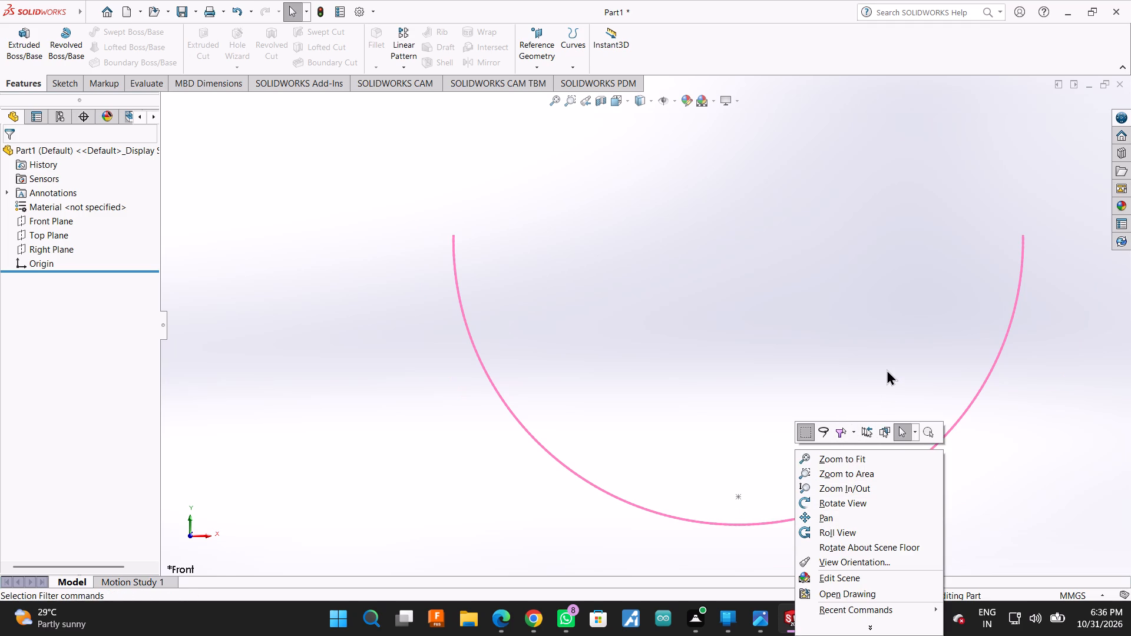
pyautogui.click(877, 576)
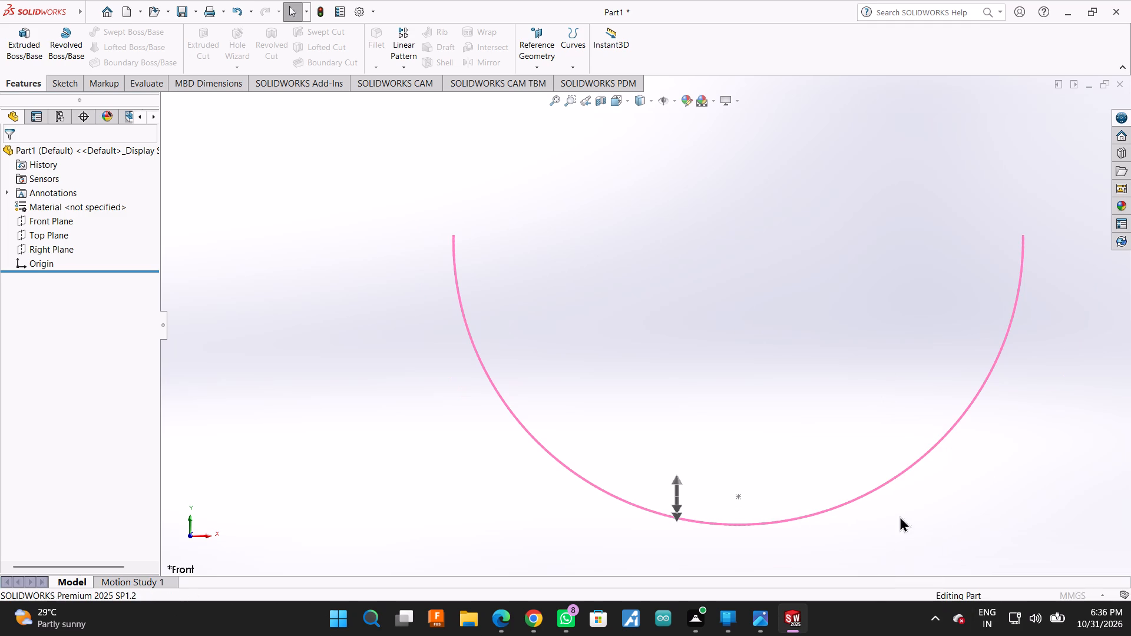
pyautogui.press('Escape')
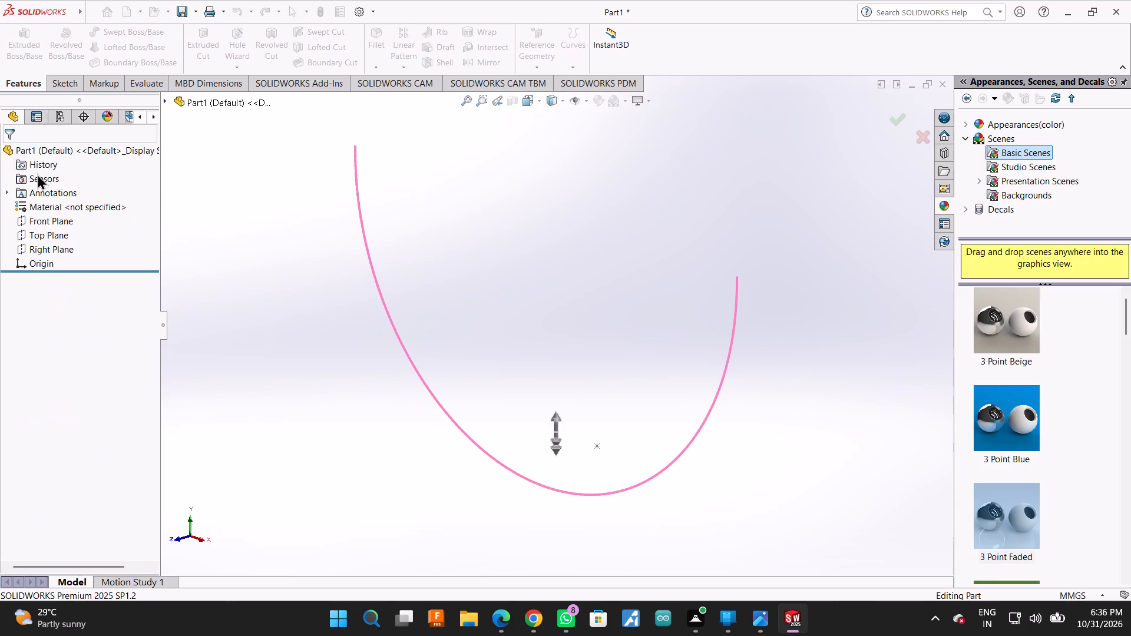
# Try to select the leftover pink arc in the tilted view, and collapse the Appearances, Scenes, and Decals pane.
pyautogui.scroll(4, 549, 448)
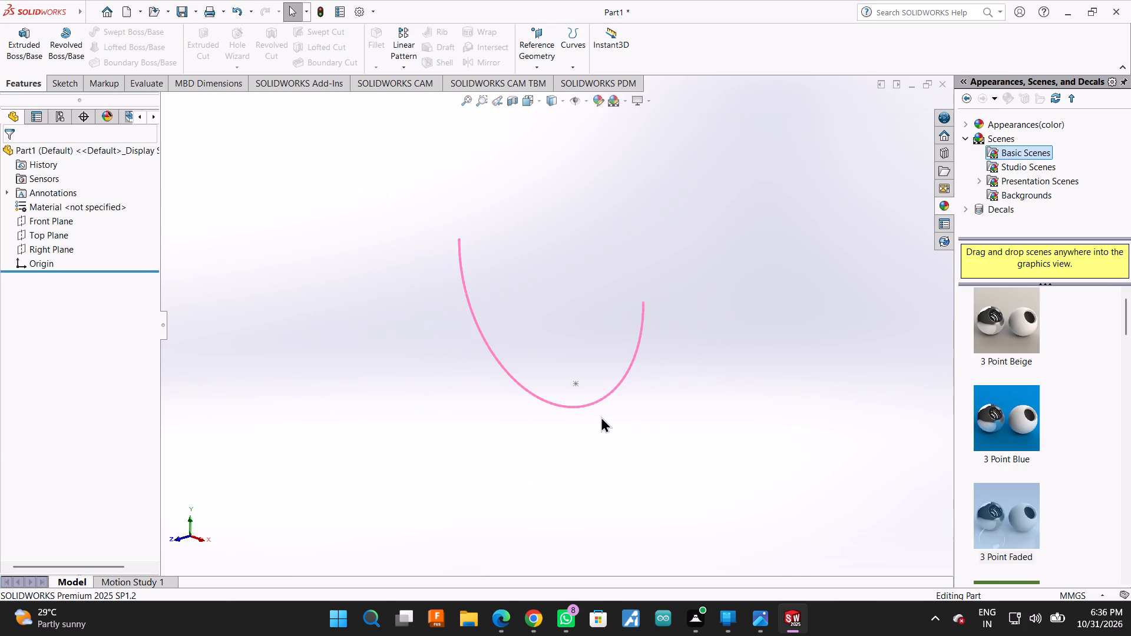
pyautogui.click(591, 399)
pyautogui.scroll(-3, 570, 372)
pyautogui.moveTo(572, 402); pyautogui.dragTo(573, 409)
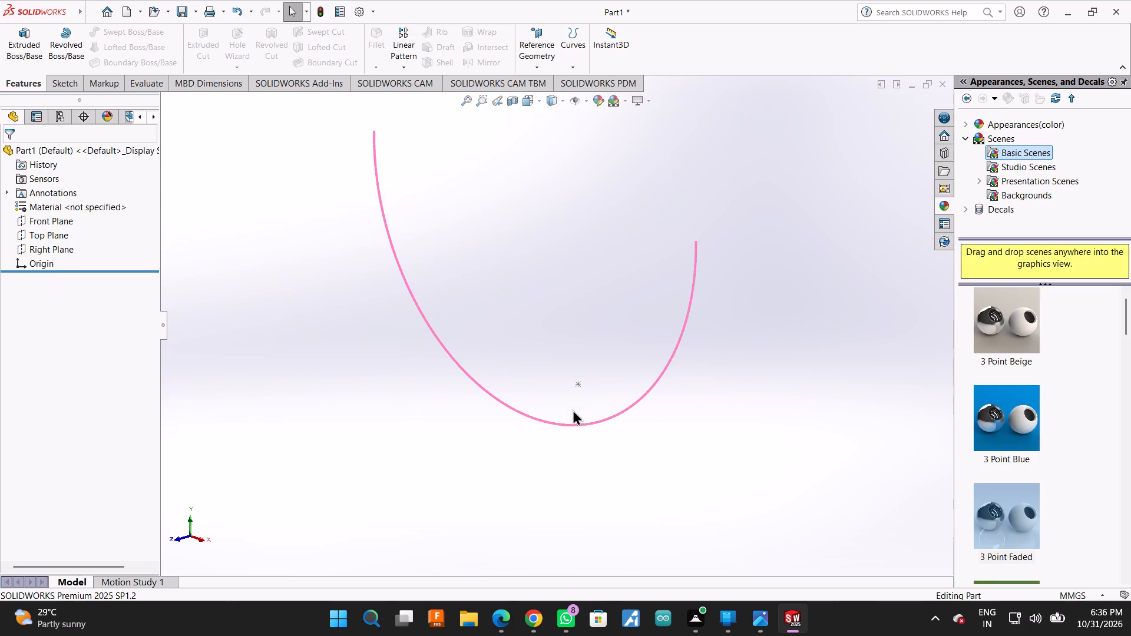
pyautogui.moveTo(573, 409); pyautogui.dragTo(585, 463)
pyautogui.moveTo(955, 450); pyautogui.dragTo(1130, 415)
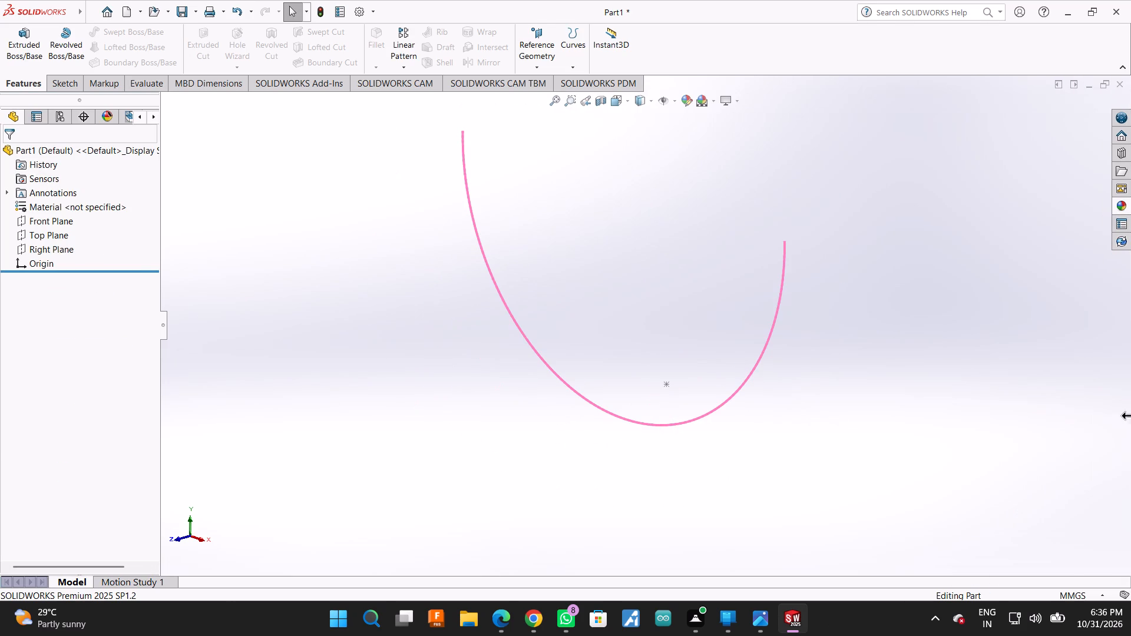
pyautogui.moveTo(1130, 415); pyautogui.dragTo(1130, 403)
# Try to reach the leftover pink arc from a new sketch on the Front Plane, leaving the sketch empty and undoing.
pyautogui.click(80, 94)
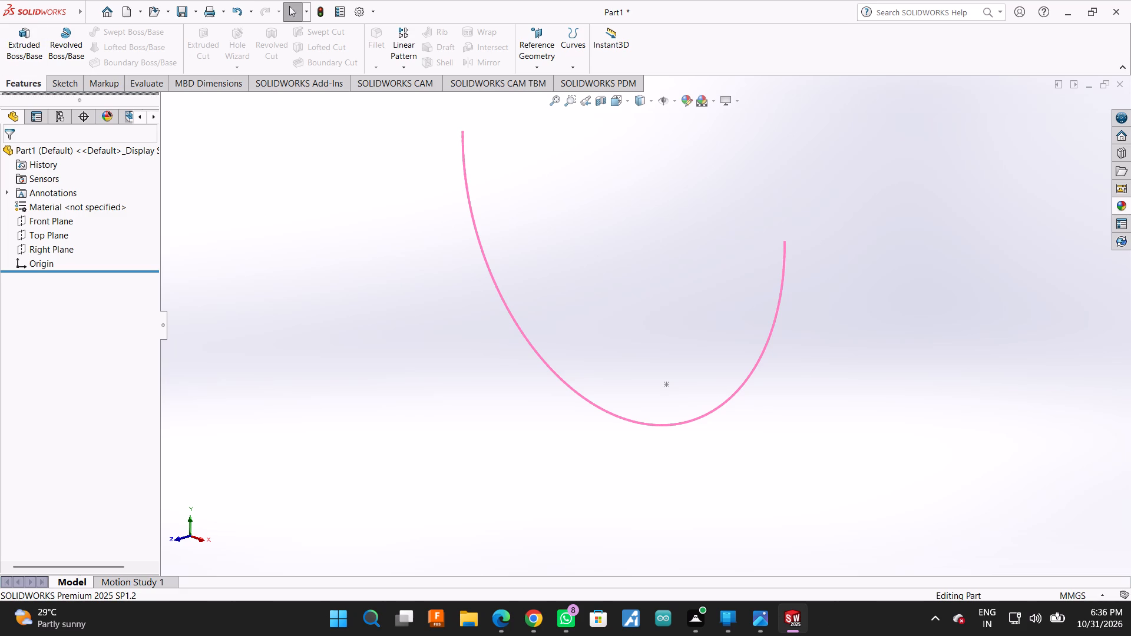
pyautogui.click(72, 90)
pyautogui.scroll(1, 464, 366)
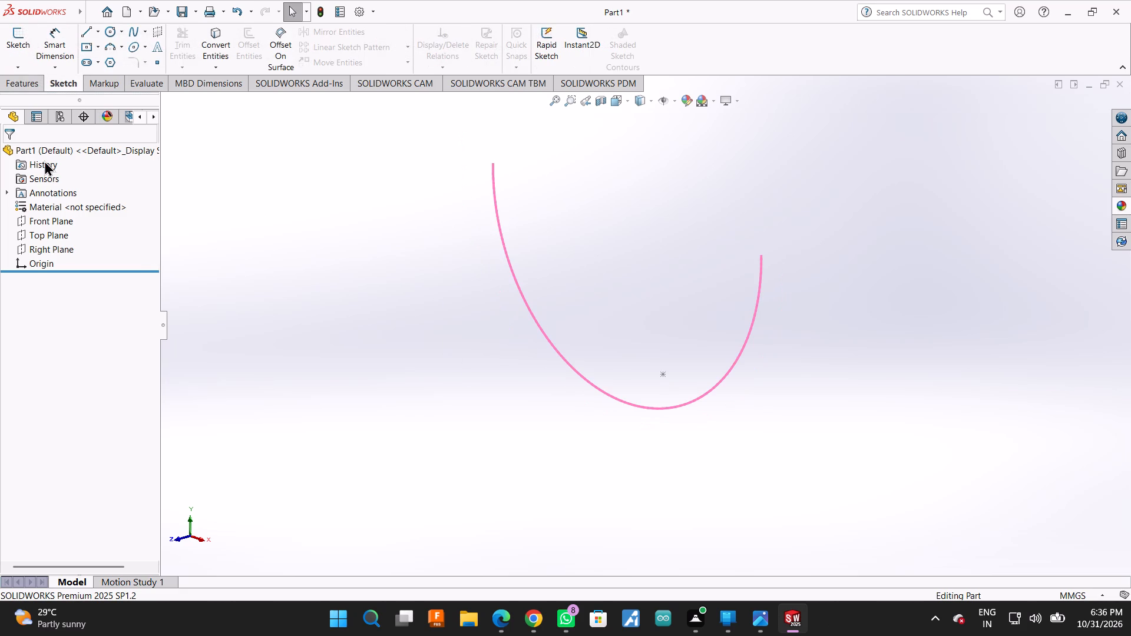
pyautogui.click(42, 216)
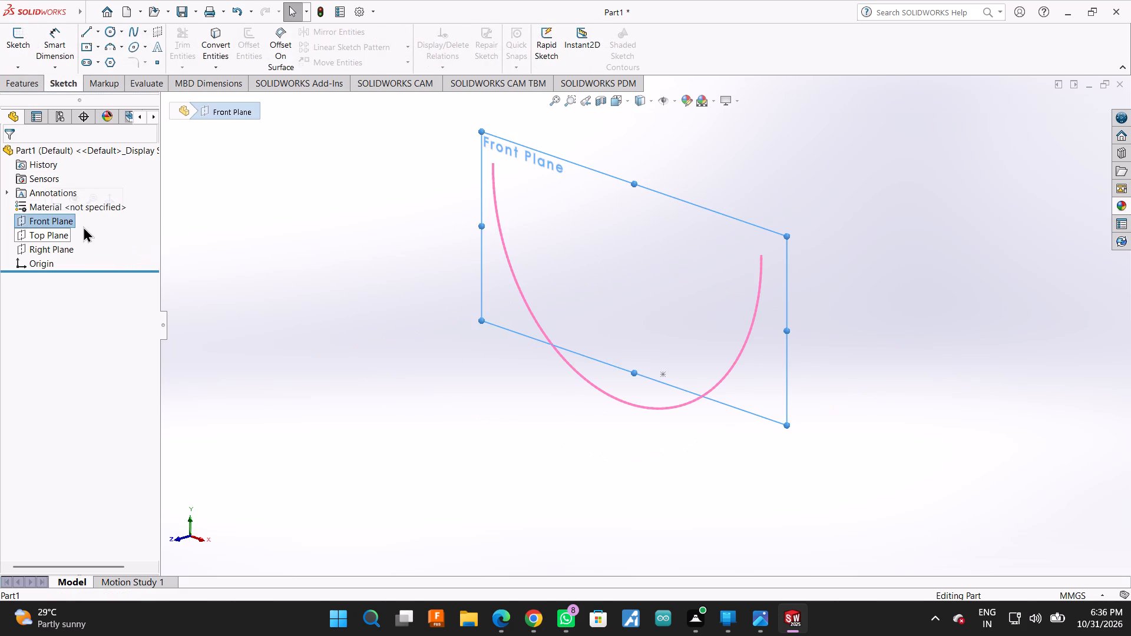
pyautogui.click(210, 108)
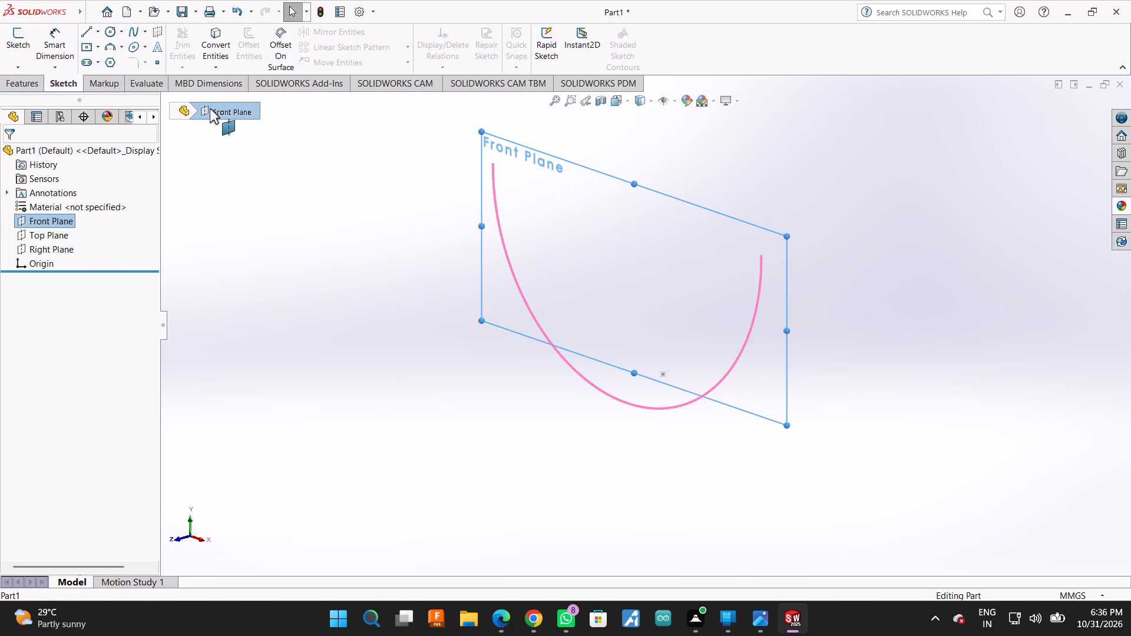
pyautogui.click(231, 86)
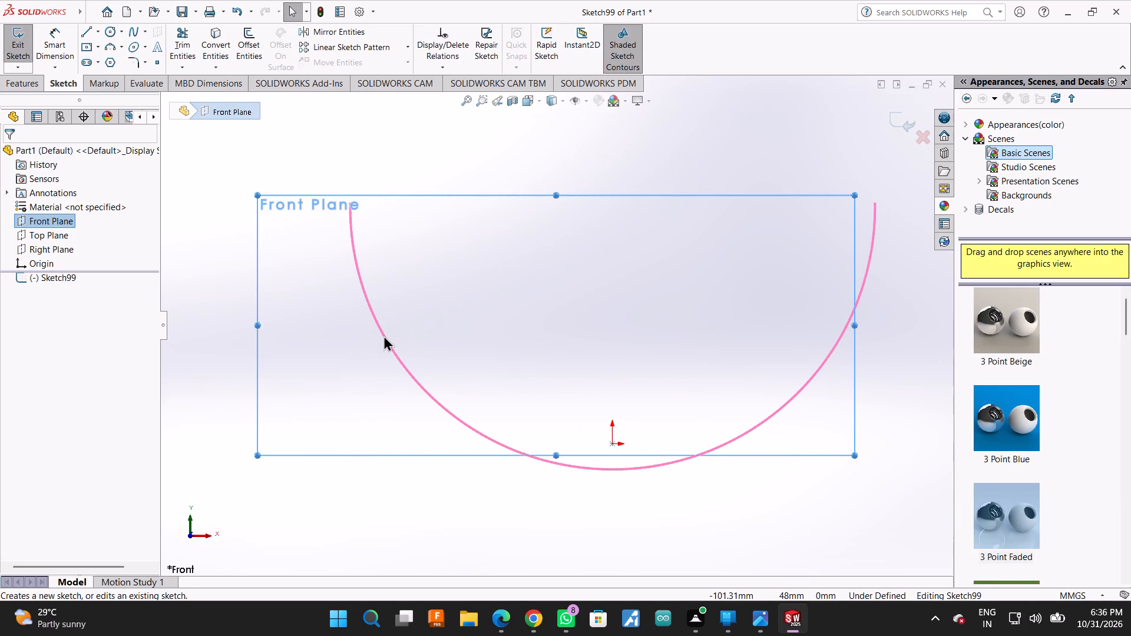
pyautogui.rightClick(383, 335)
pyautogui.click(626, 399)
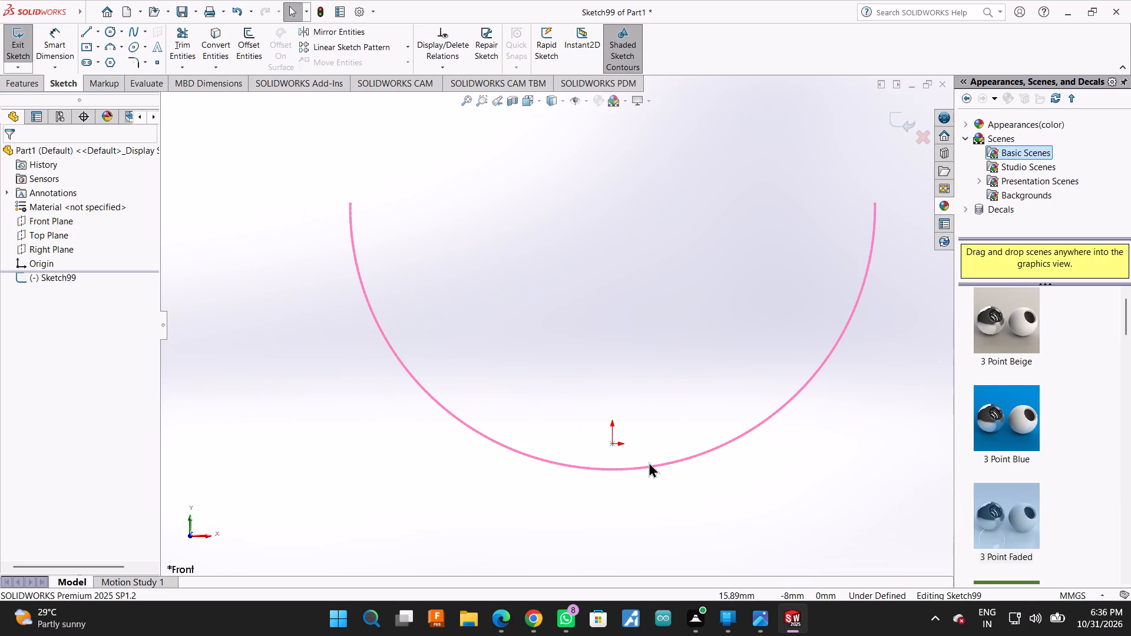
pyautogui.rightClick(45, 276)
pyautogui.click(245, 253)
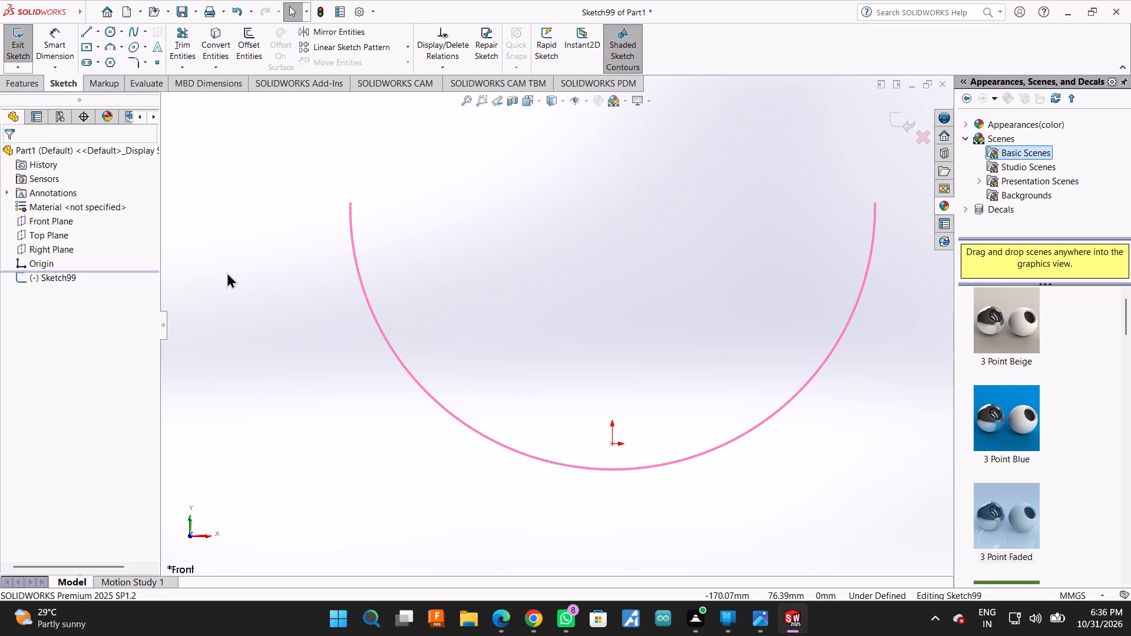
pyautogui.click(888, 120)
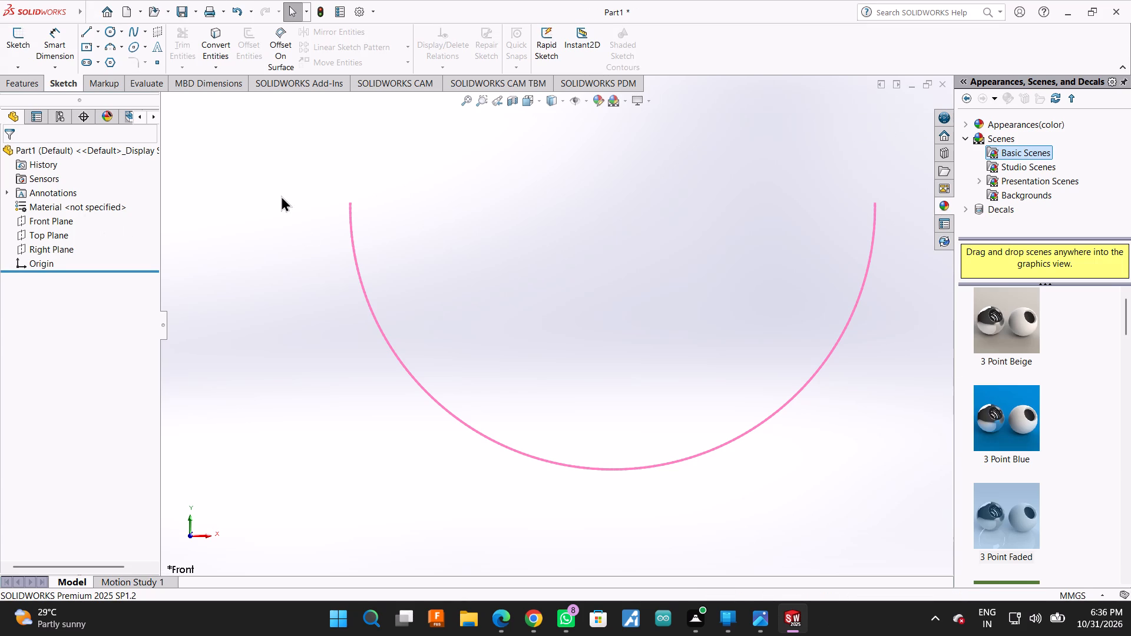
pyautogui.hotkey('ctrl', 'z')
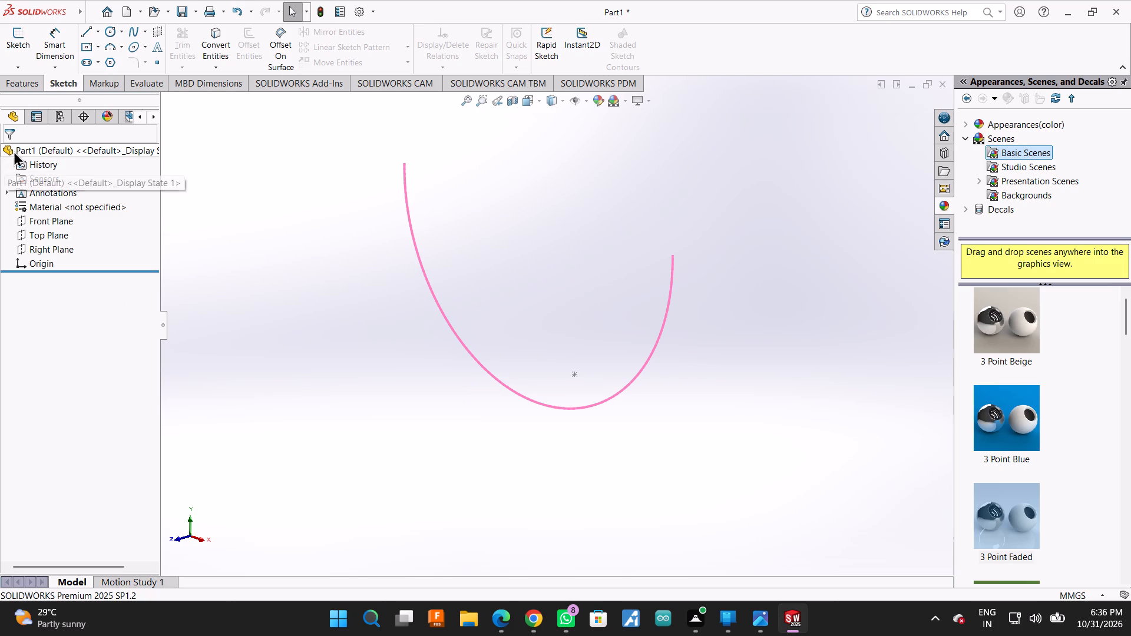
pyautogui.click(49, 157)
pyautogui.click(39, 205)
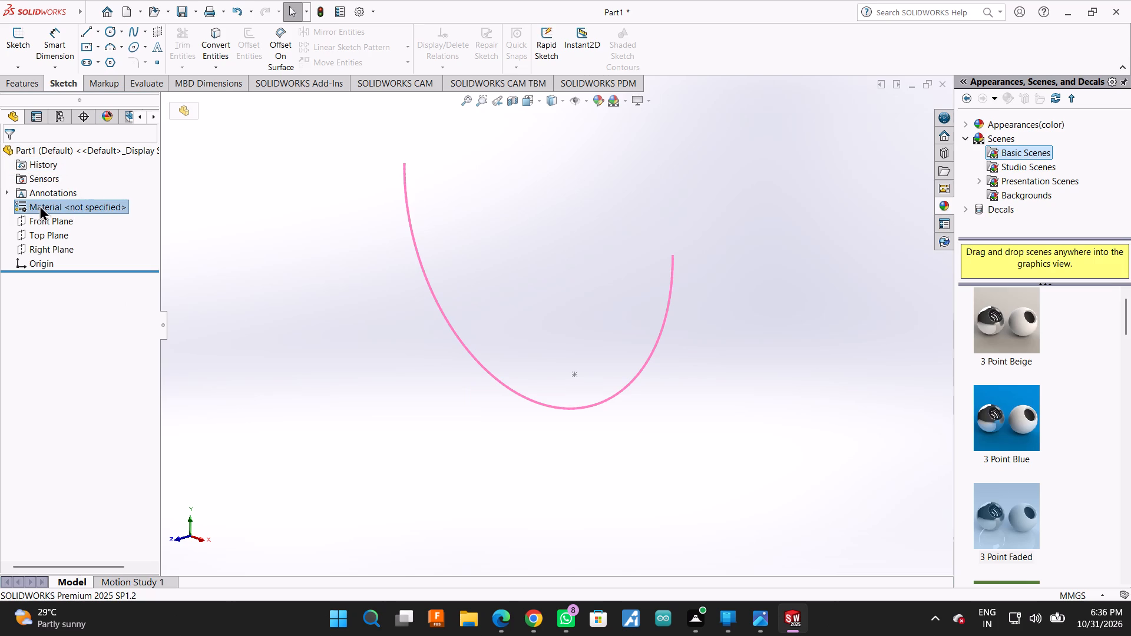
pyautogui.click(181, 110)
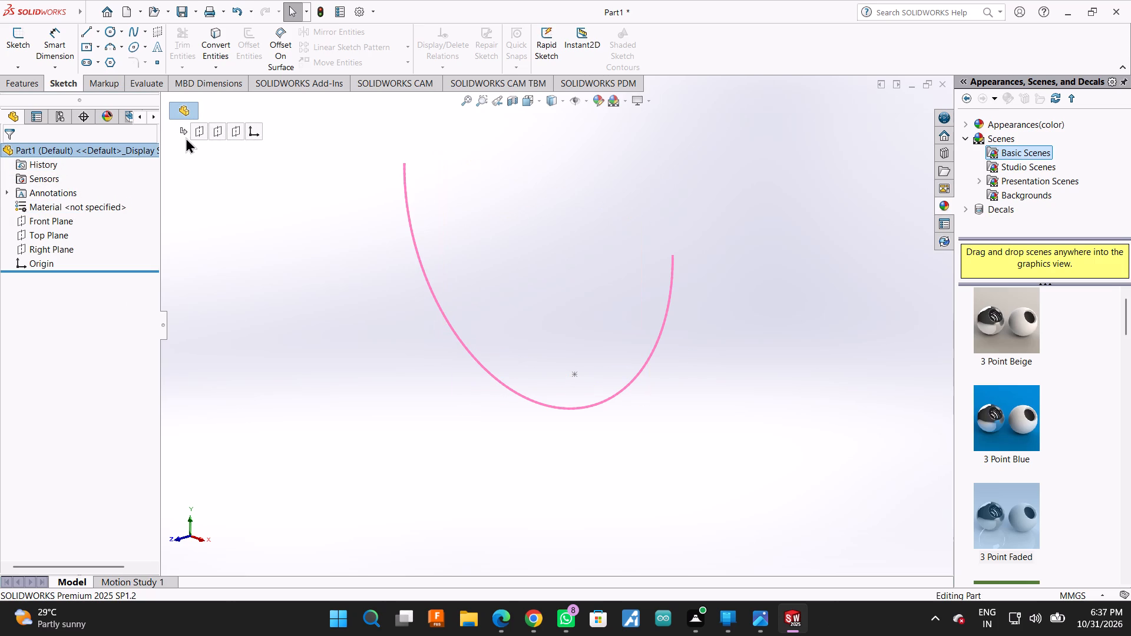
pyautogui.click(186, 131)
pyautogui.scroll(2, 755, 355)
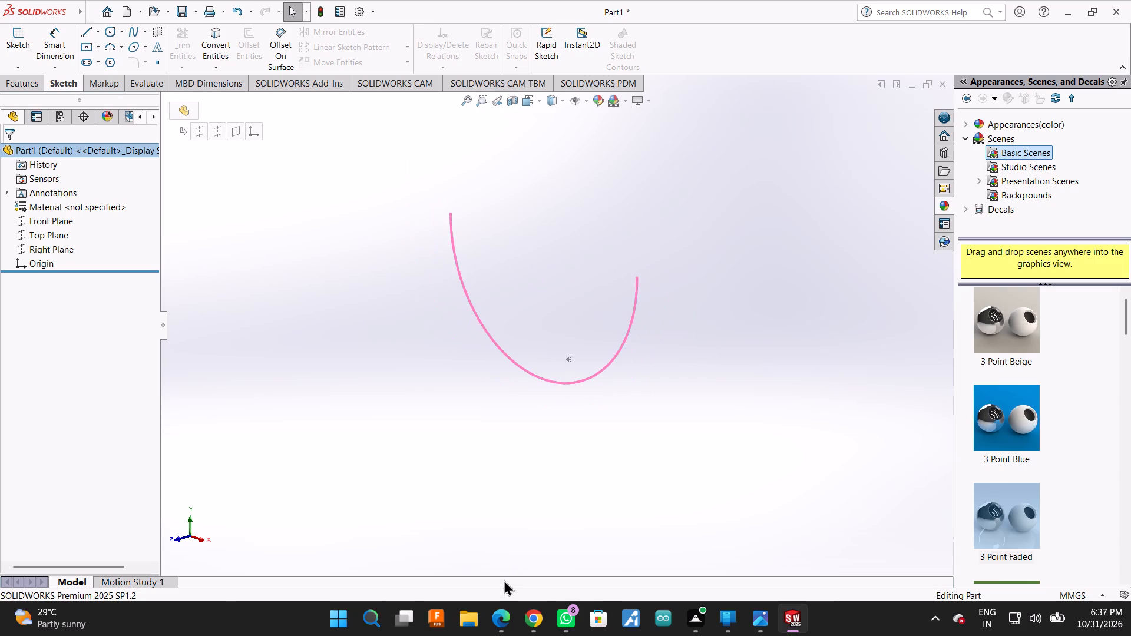
# Create a new Part document.
pyautogui.hotkey('ctrl', 'n')
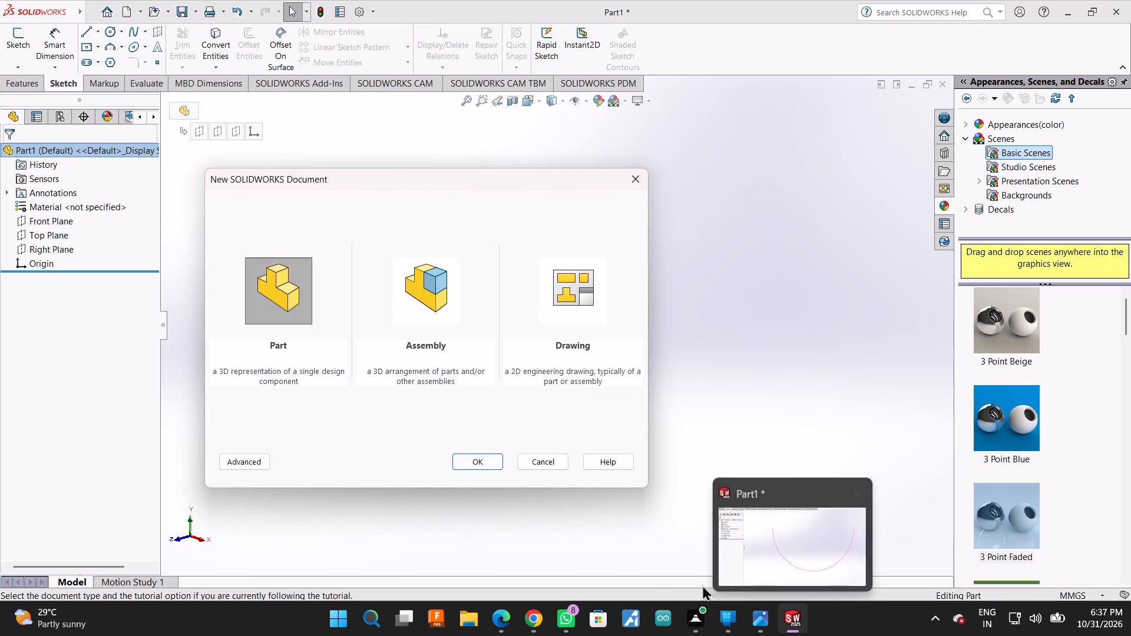
pyautogui.click(474, 458)
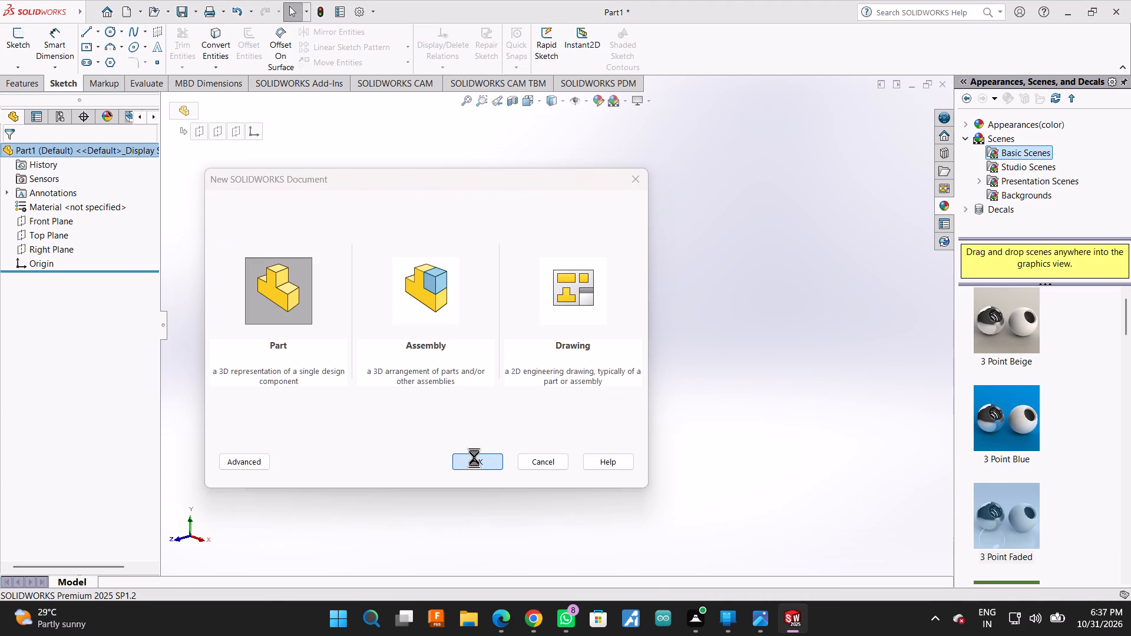
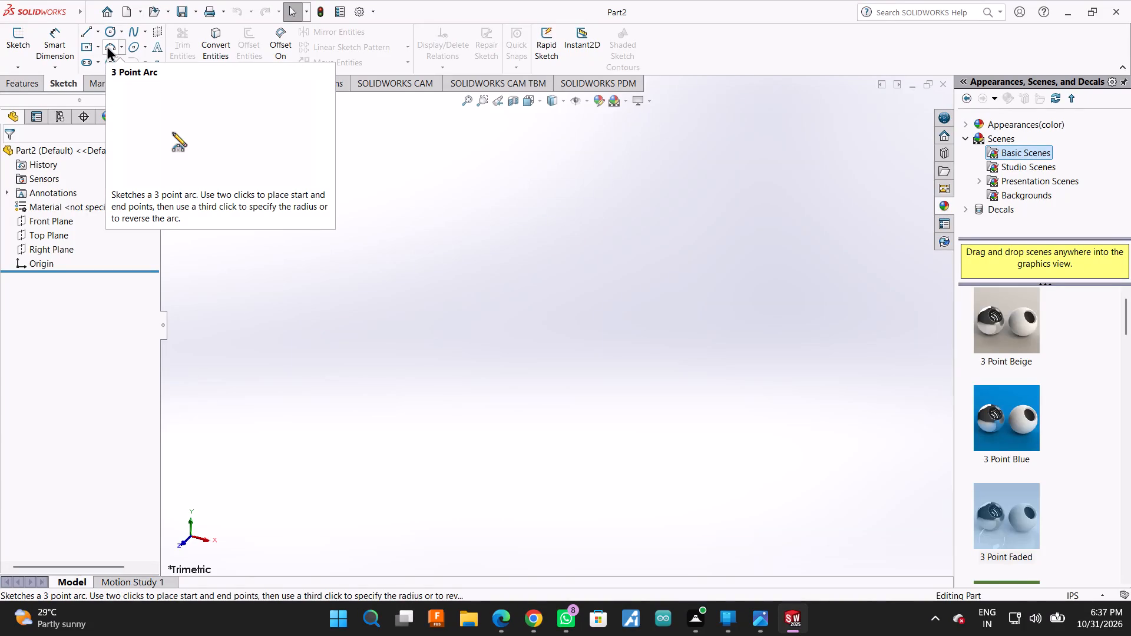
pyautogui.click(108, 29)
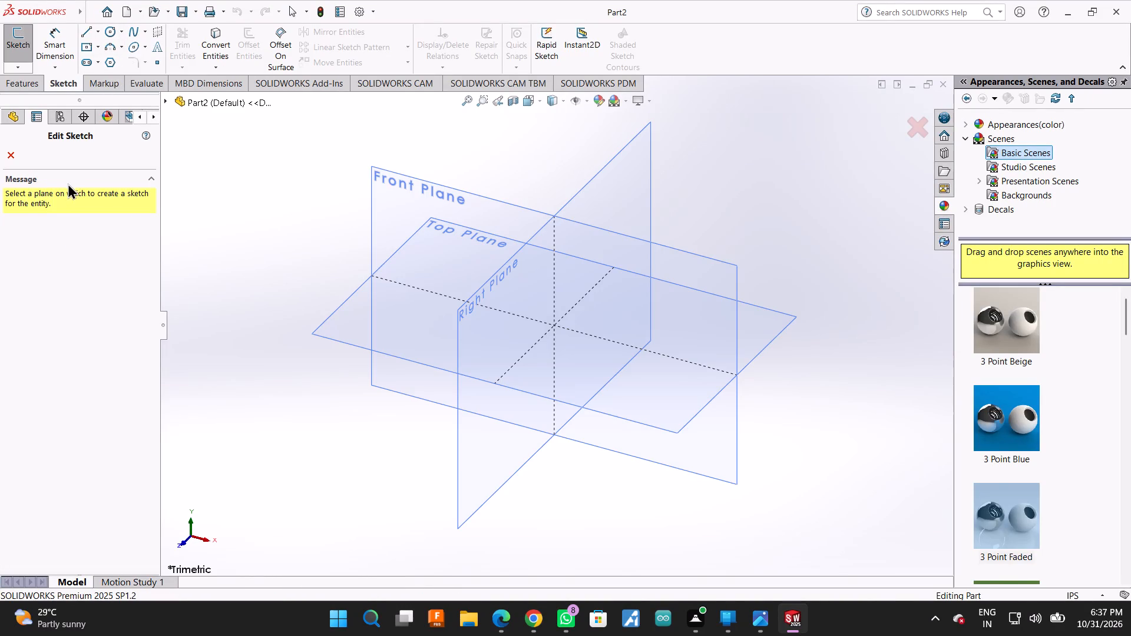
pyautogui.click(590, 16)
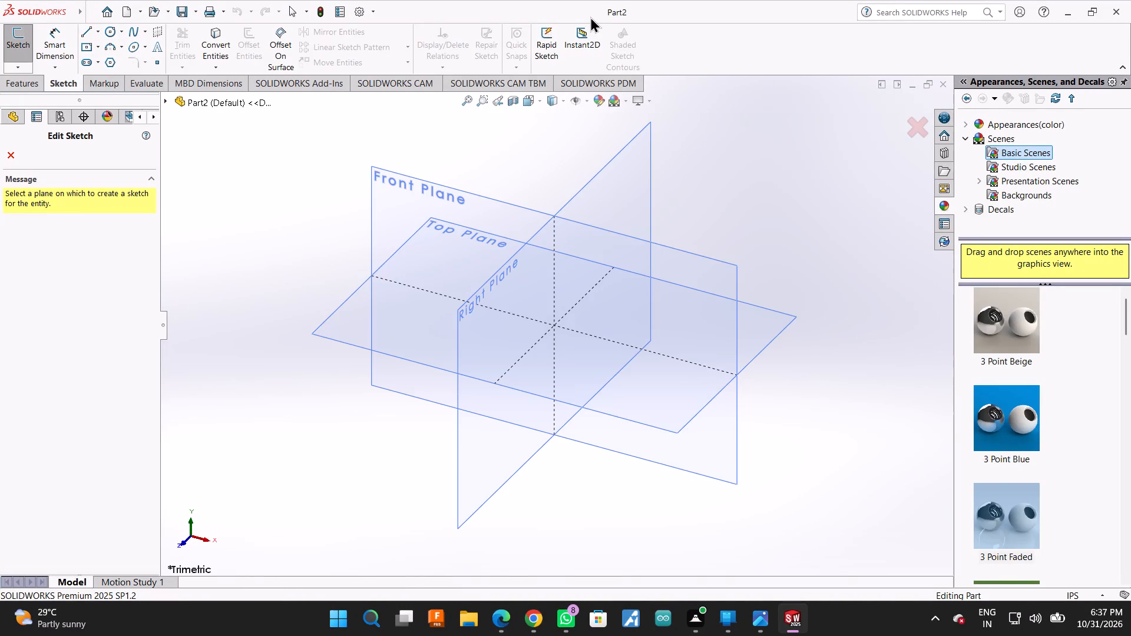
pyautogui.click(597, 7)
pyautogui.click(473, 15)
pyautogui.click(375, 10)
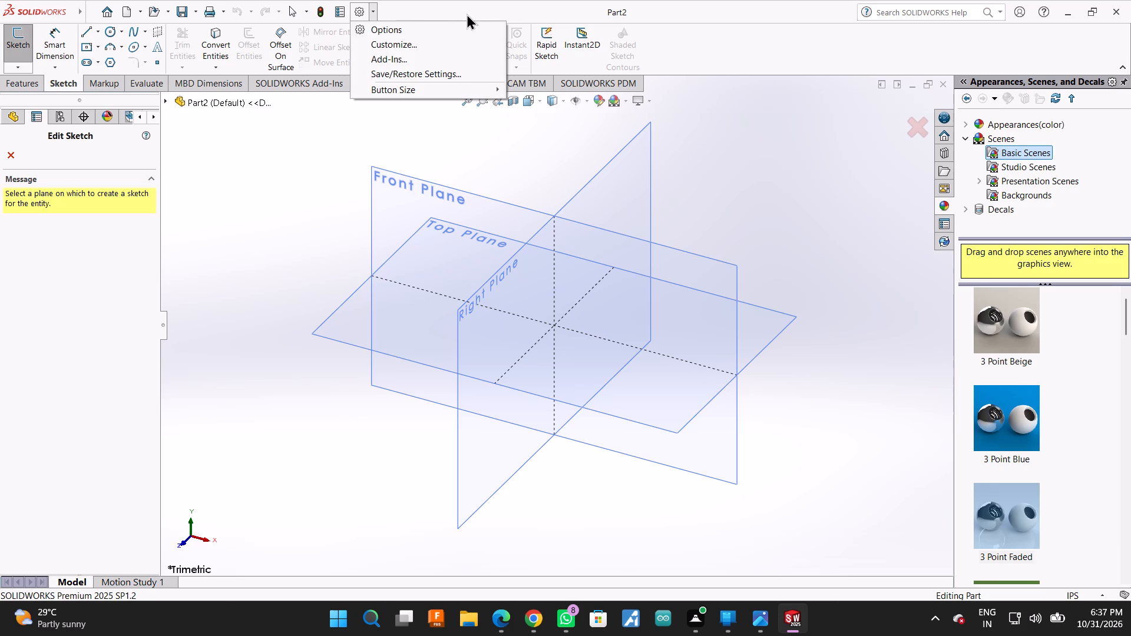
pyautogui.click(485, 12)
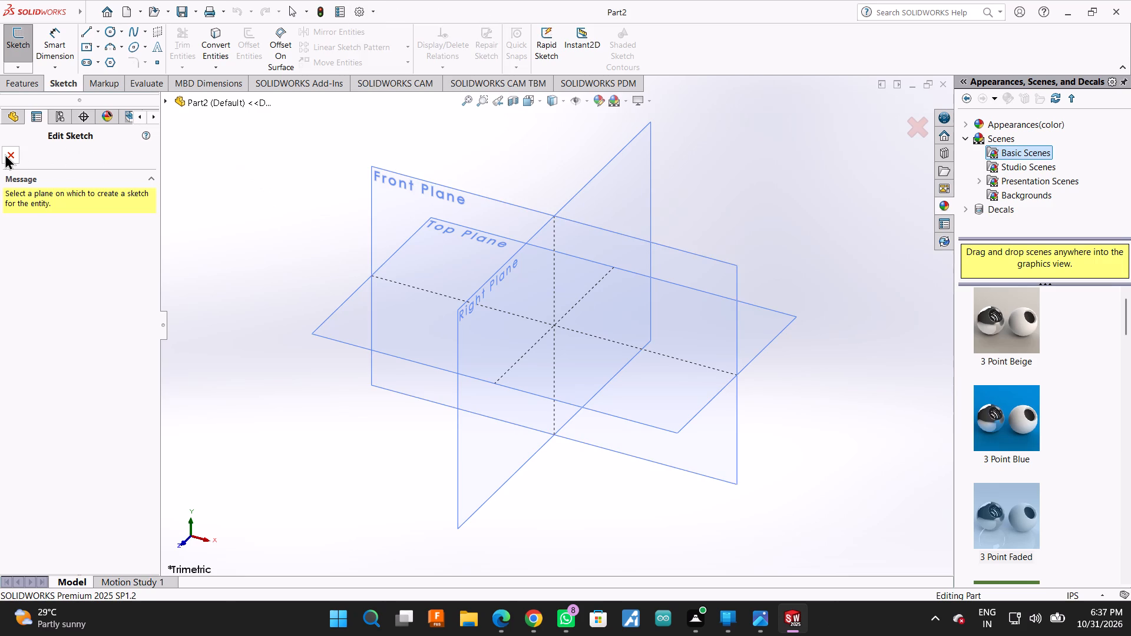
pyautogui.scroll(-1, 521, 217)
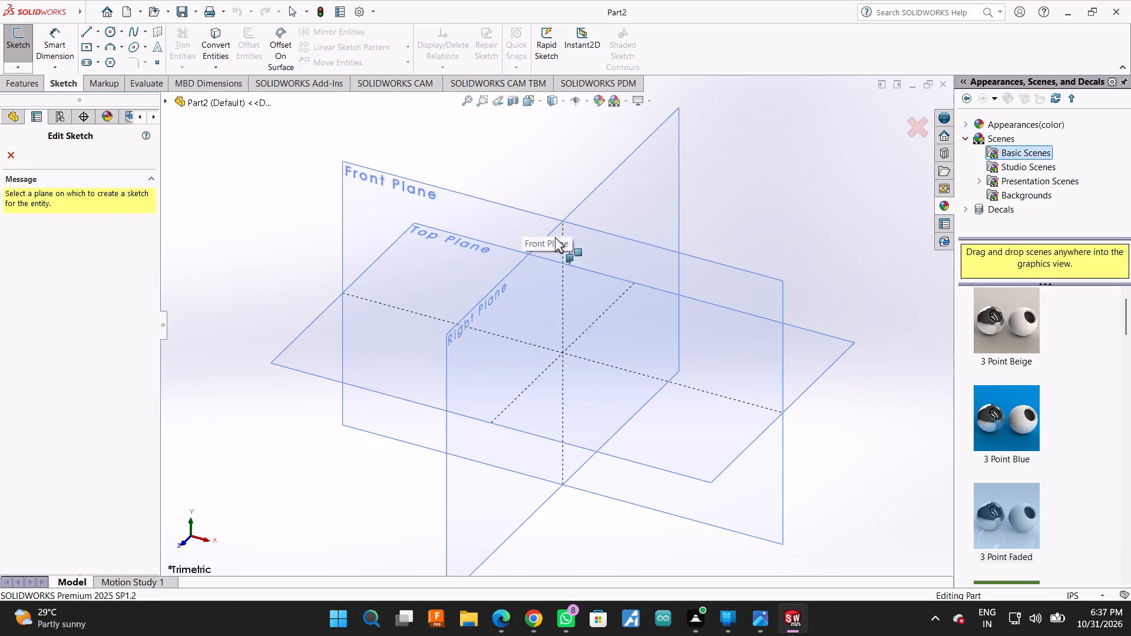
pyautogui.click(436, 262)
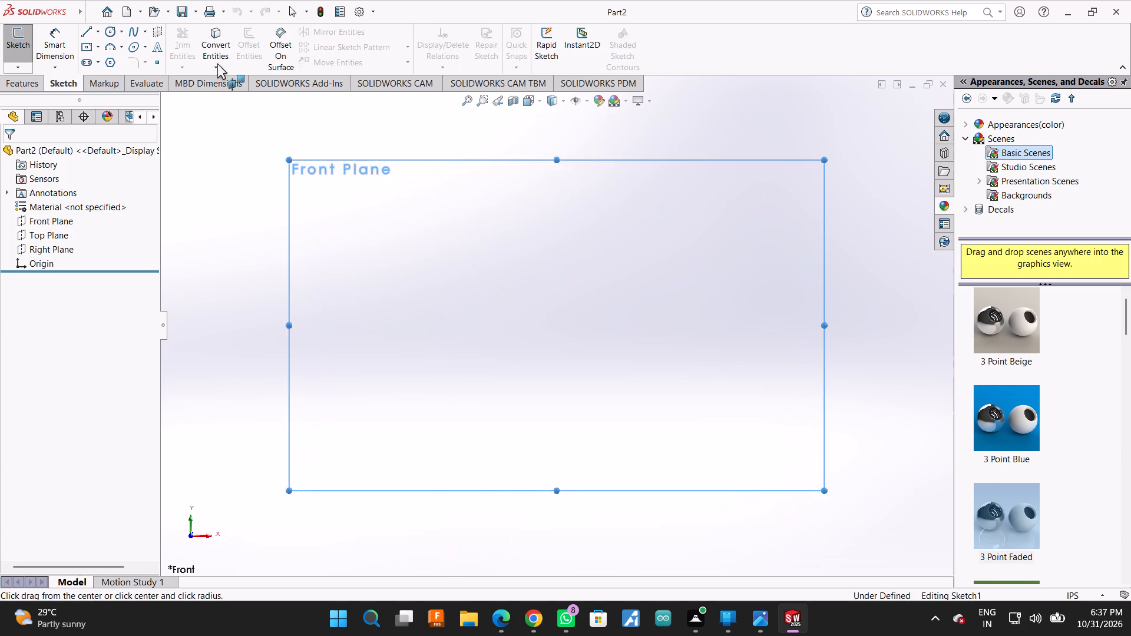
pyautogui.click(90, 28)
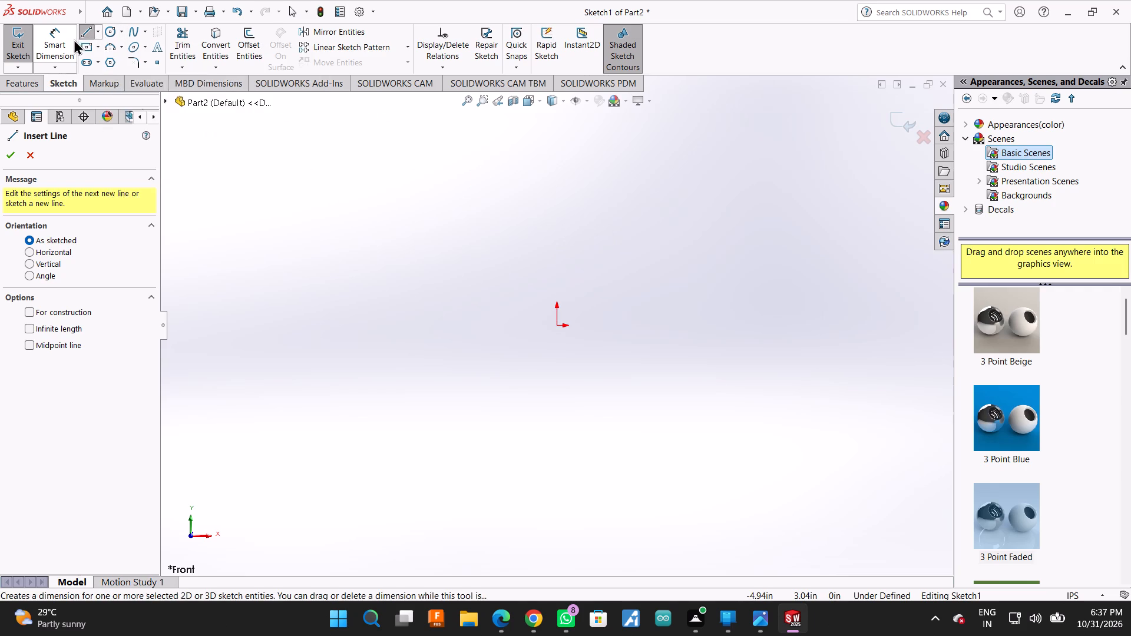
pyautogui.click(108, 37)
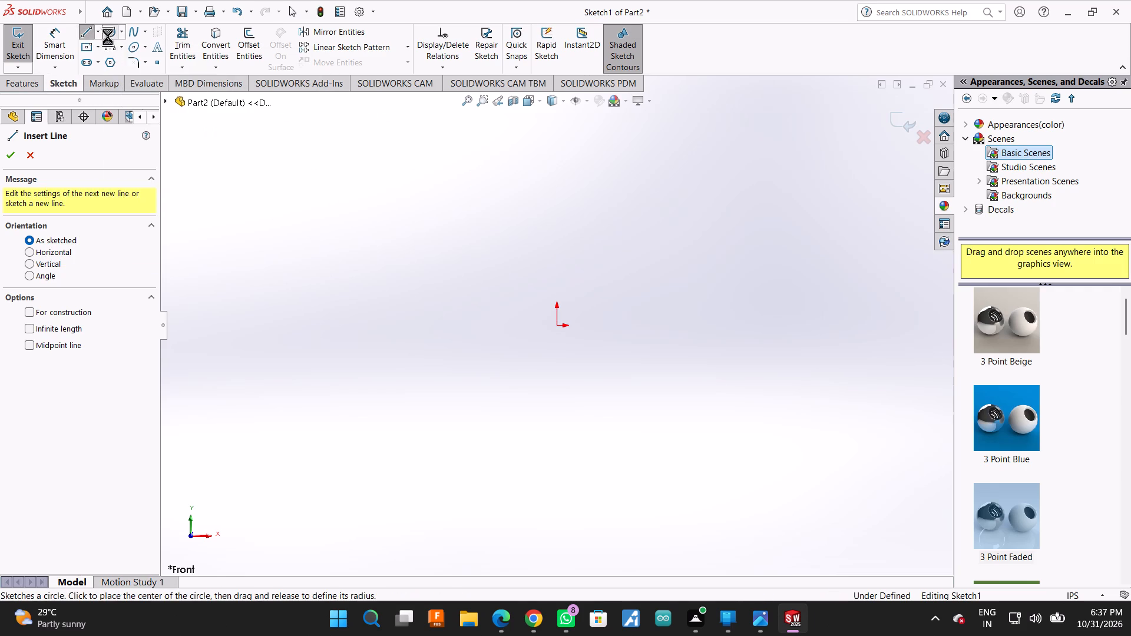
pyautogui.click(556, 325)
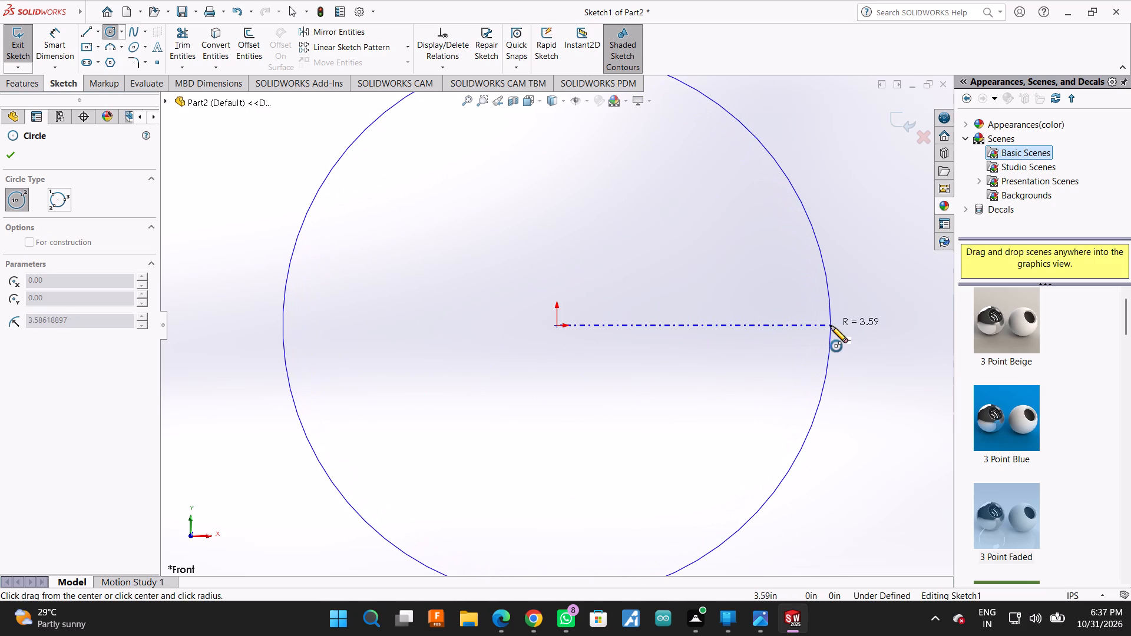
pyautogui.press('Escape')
# Change the part's unit system to MMGS (millimetre, gram, second).
pyautogui.click(1066, 589)
pyautogui.click(1050, 542)
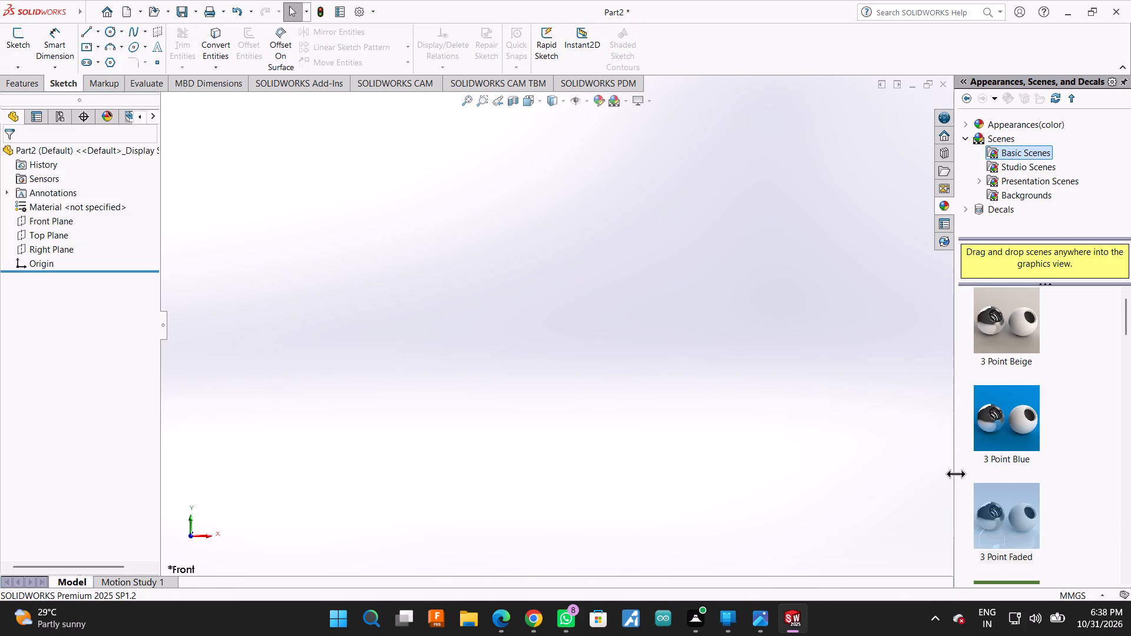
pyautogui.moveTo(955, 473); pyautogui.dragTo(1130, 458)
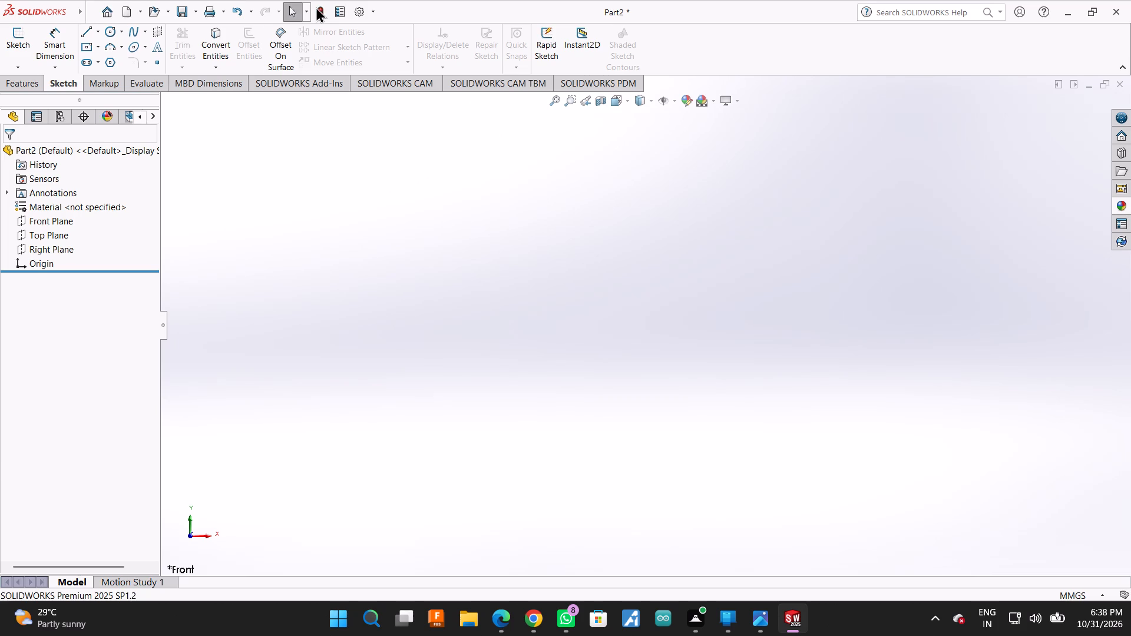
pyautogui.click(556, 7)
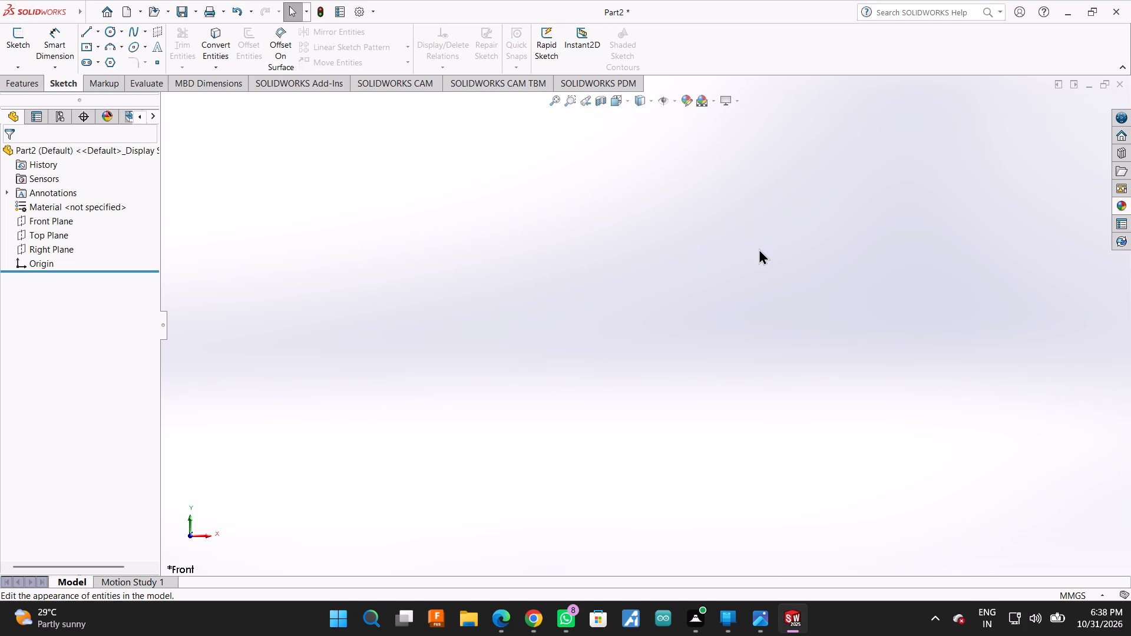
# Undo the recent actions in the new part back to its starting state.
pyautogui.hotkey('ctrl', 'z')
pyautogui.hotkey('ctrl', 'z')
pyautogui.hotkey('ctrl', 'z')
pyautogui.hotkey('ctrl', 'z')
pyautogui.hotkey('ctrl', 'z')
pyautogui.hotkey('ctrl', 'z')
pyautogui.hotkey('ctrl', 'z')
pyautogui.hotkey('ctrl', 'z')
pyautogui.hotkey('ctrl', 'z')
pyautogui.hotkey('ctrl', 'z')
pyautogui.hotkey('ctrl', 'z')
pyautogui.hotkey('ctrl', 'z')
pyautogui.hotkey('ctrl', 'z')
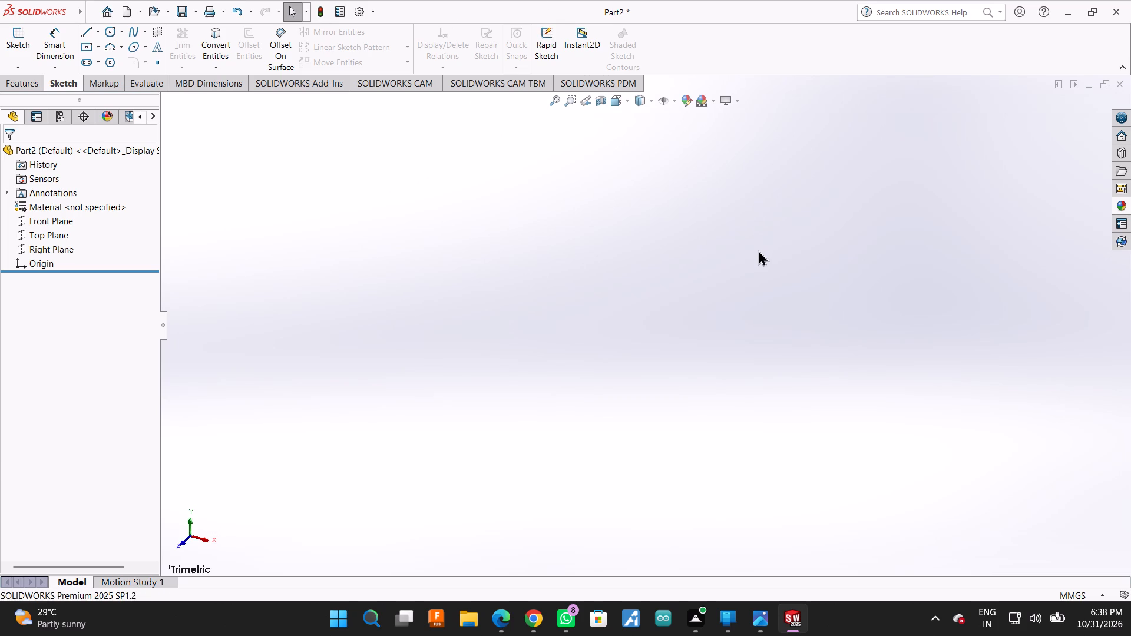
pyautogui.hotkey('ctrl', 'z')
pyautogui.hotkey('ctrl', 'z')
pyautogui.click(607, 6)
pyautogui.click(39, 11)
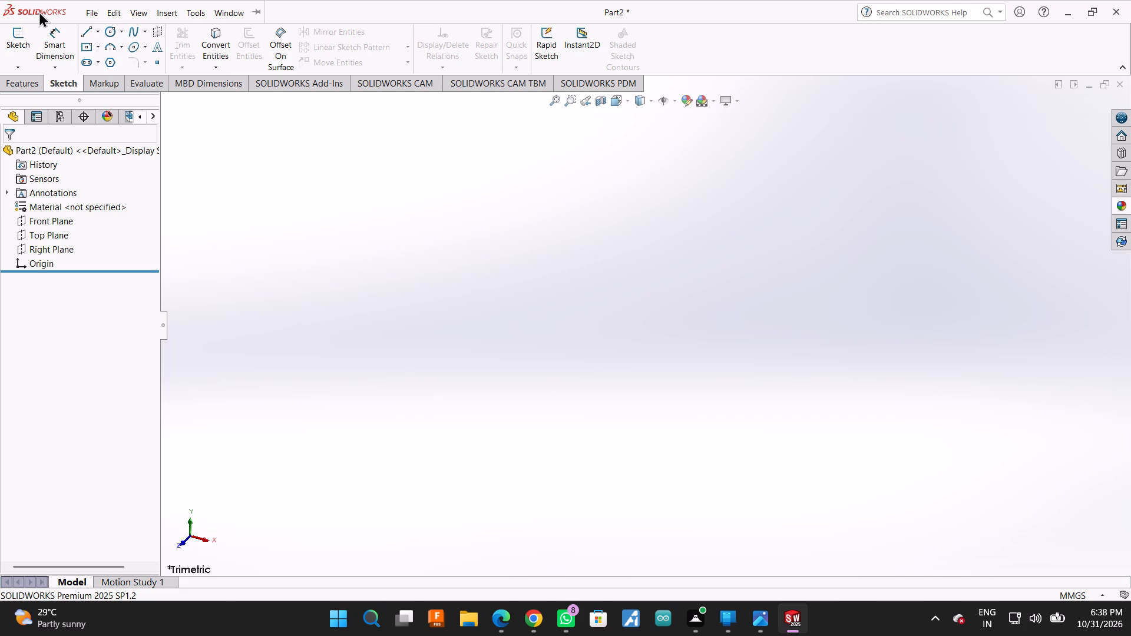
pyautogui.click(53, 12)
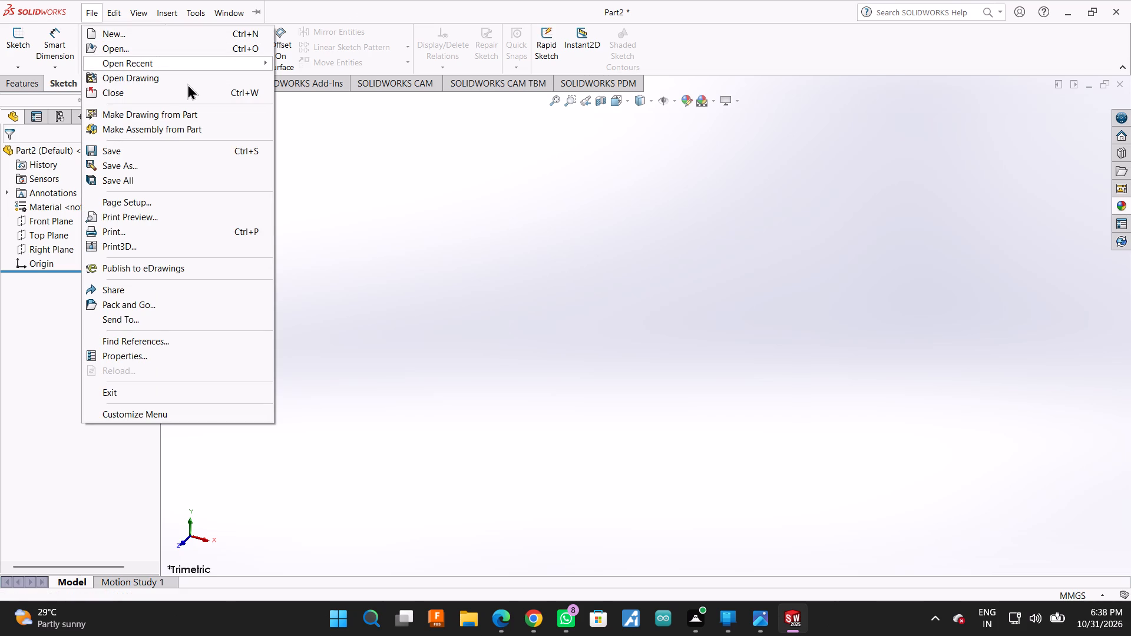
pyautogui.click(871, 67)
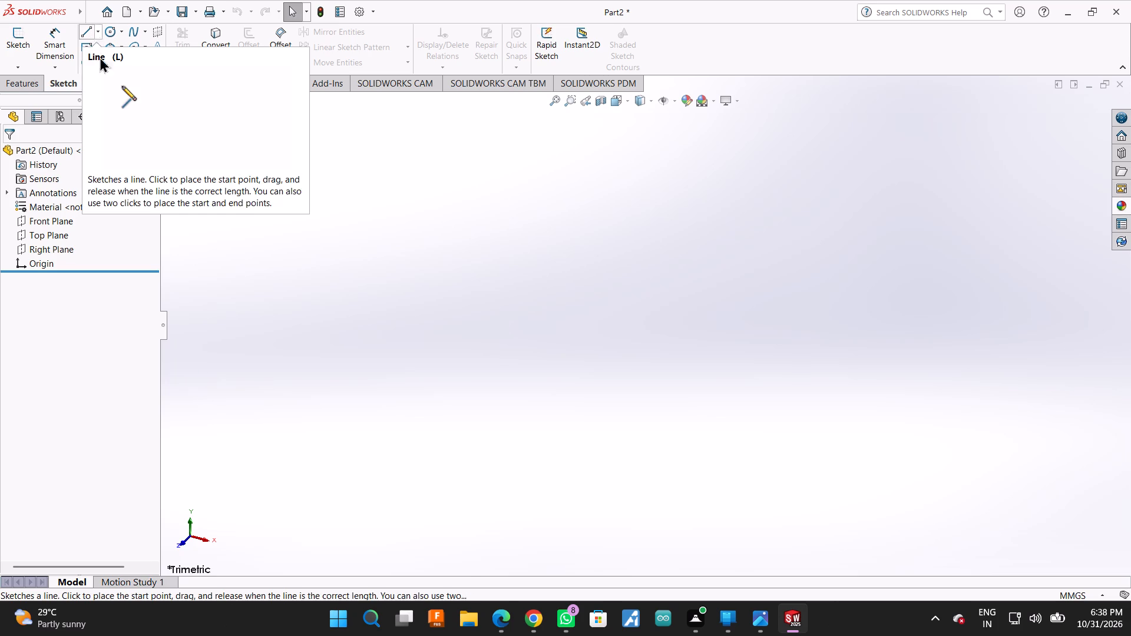
# Start a sketch on the Front Plane and draw a vertical line about 80 mm long from above down to the origin.
pyautogui.click(85, 32)
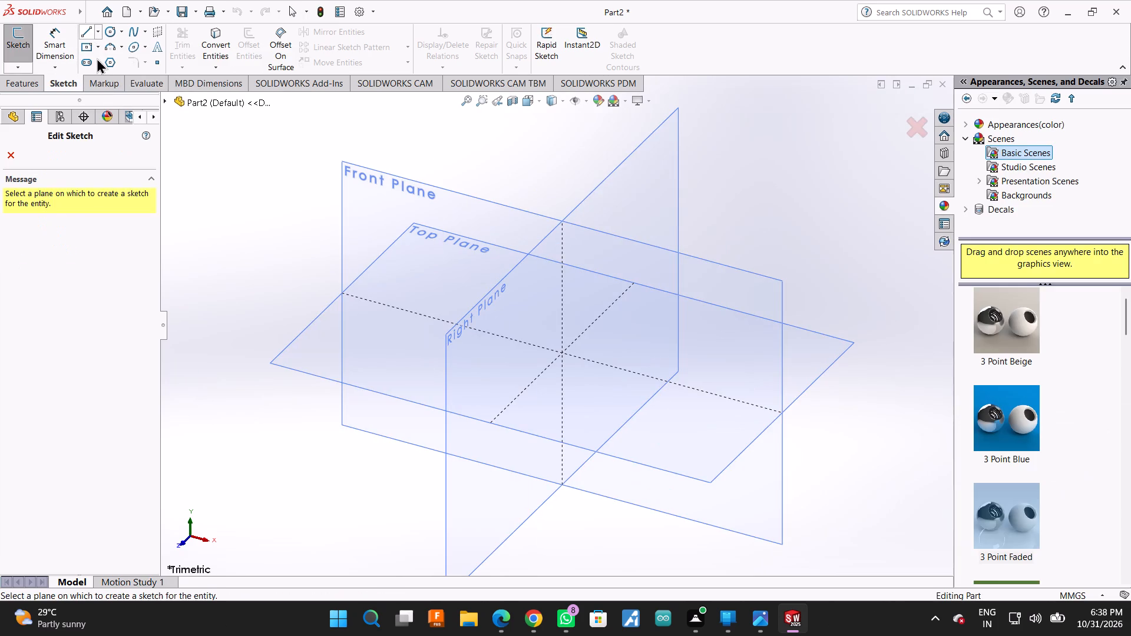
pyautogui.click(391, 207)
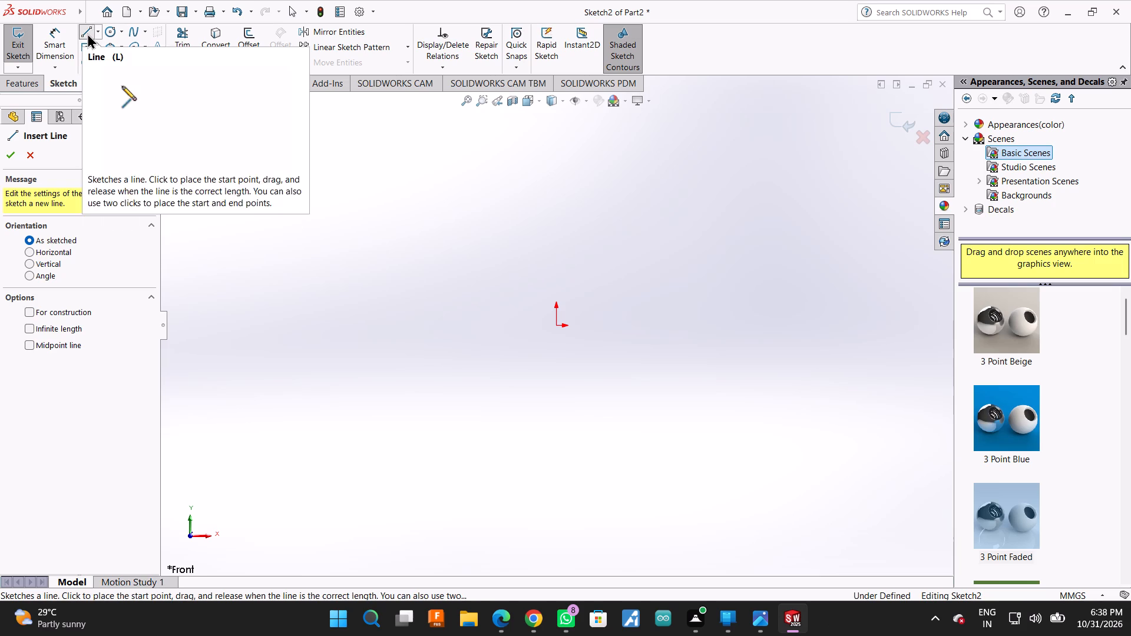
pyautogui.click(87, 33)
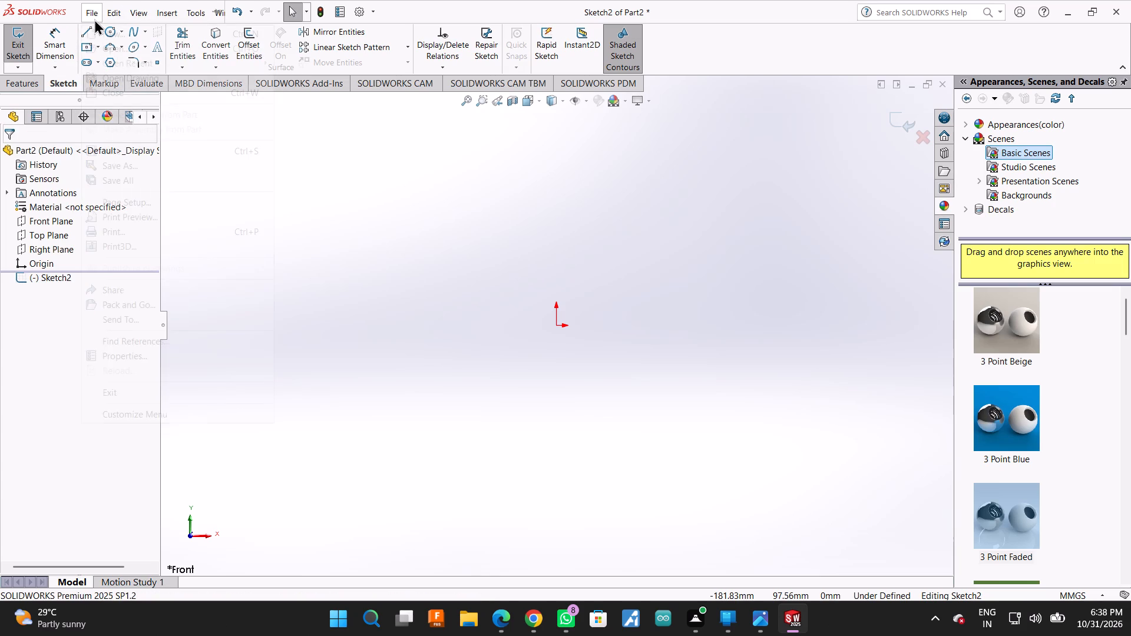
pyautogui.click(703, 35)
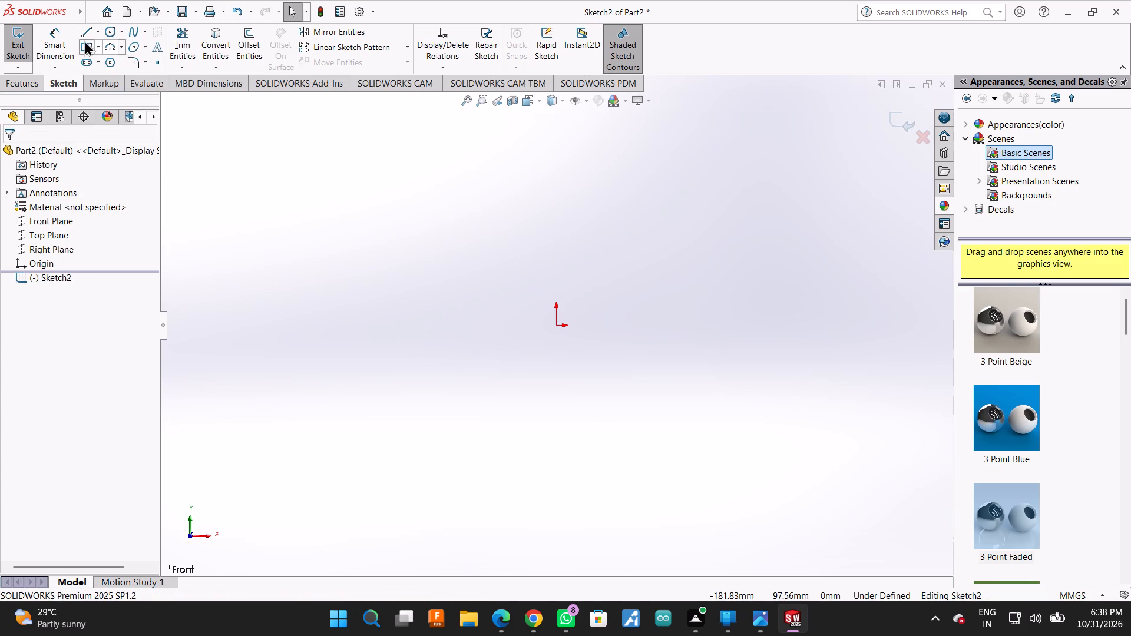
pyautogui.click(84, 34)
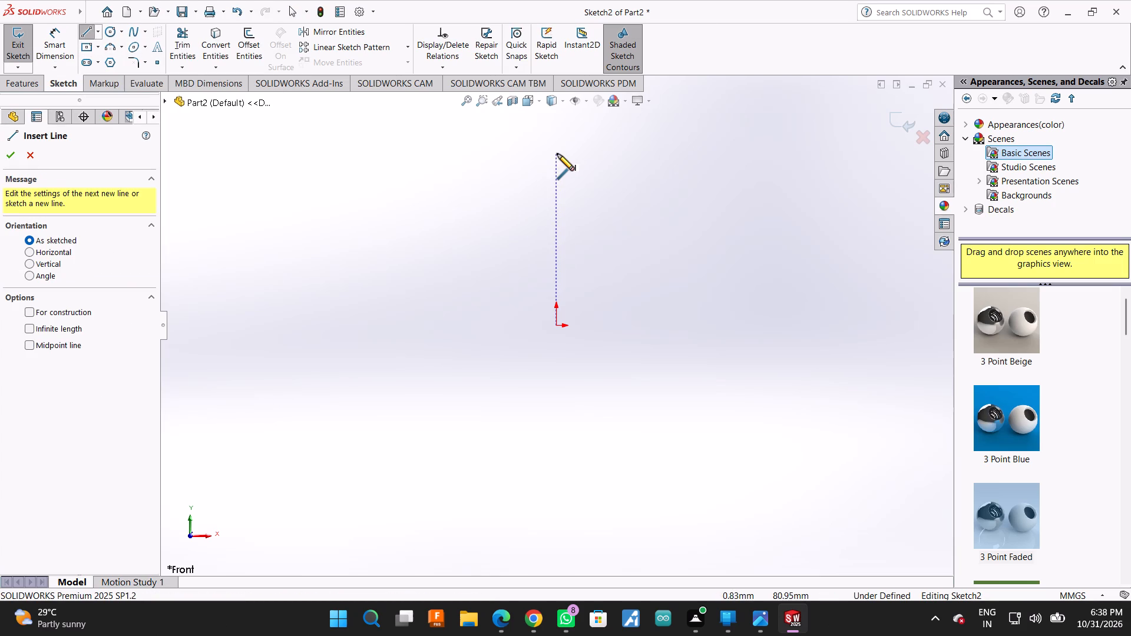
pyautogui.click(554, 154)
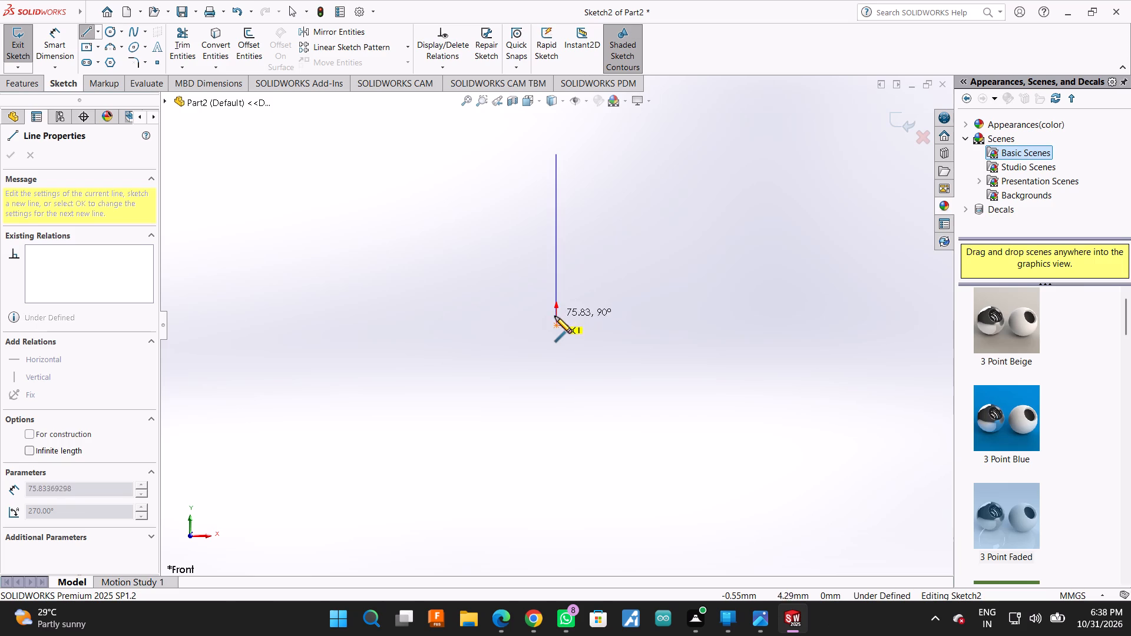
pyautogui.click(555, 326)
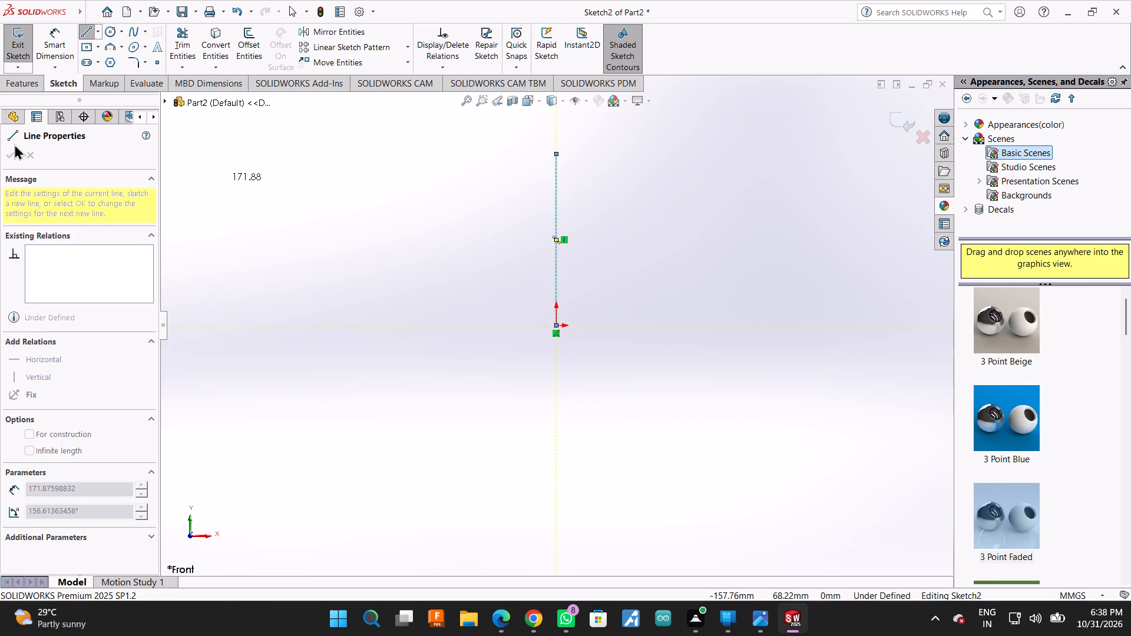
# Dimension the vertical line's length to 95 mm.
pyautogui.click(67, 34)
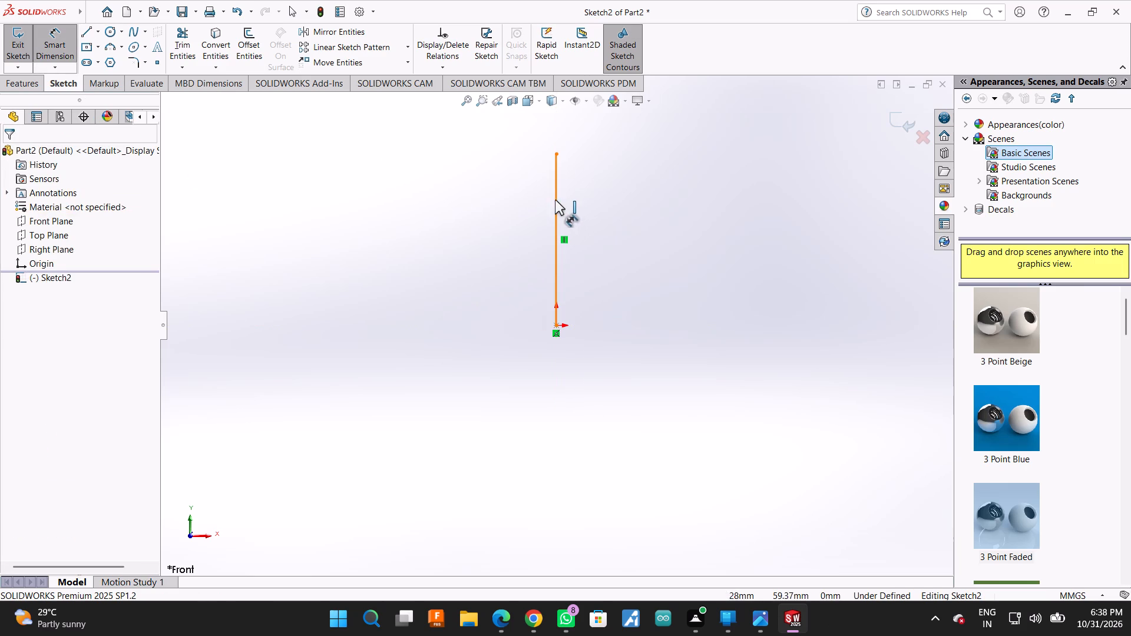
pyautogui.click(555, 200)
pyautogui.click(726, 237)
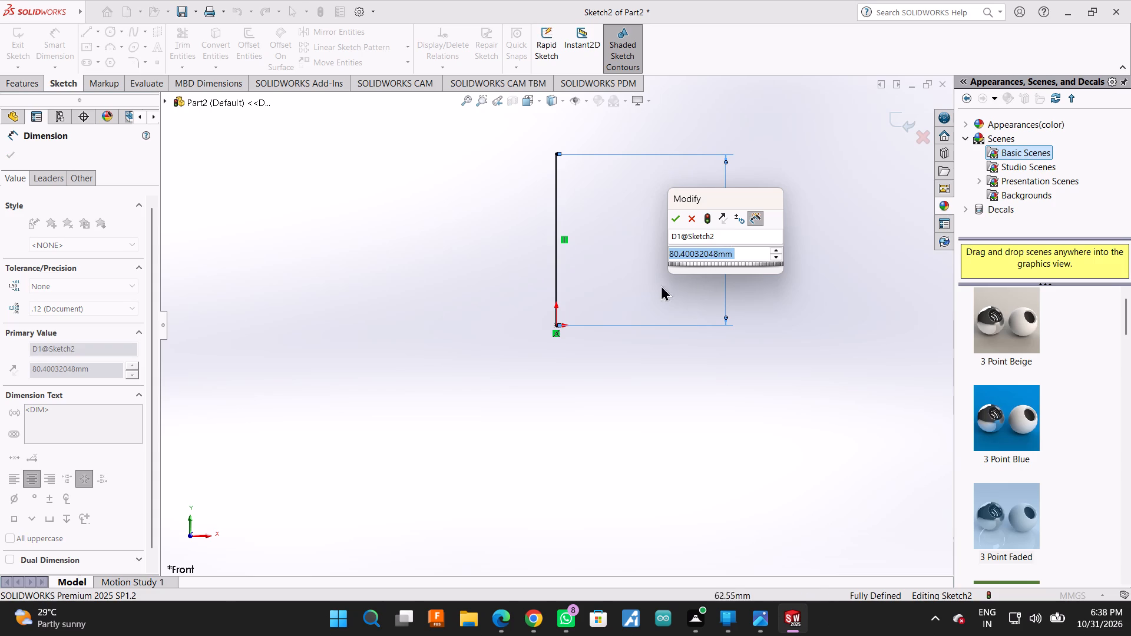
pyautogui.write('95')
pyautogui.press('Return')
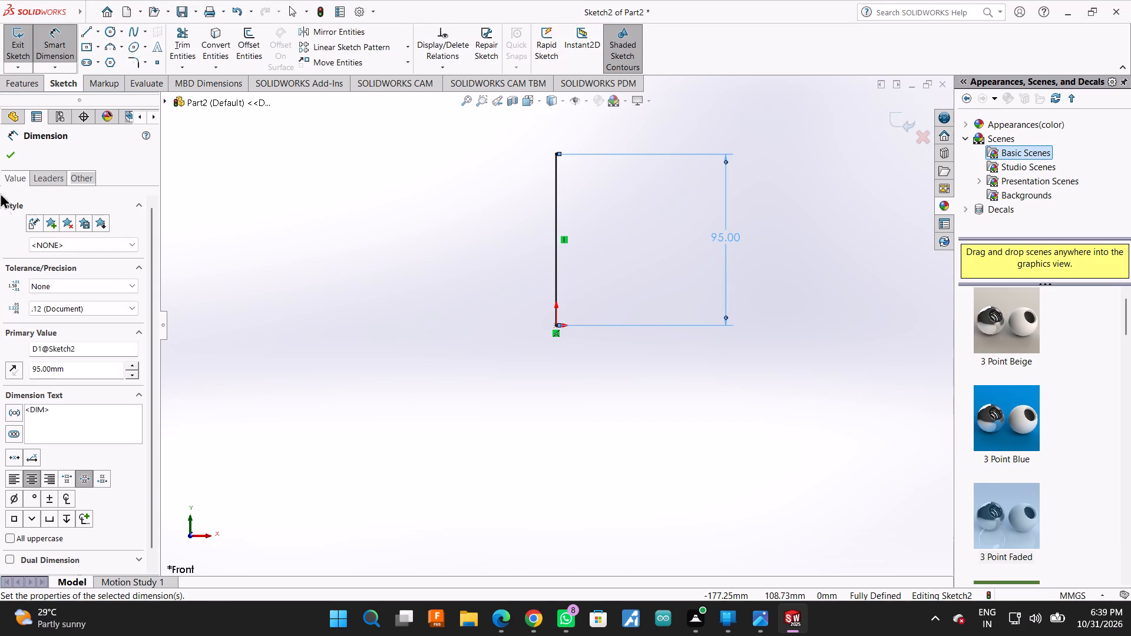
pyautogui.click(12, 159)
# Convert the 95 mm vertical line to construction geometry.
pyautogui.click(557, 194)
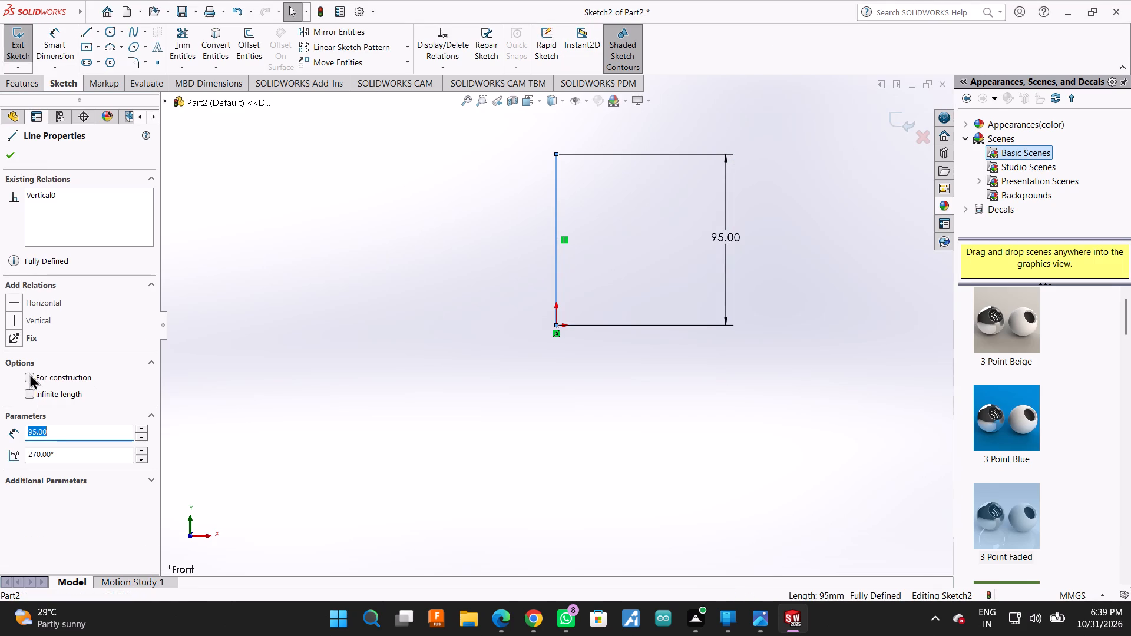
pyautogui.click(29, 373)
pyautogui.click(4, 157)
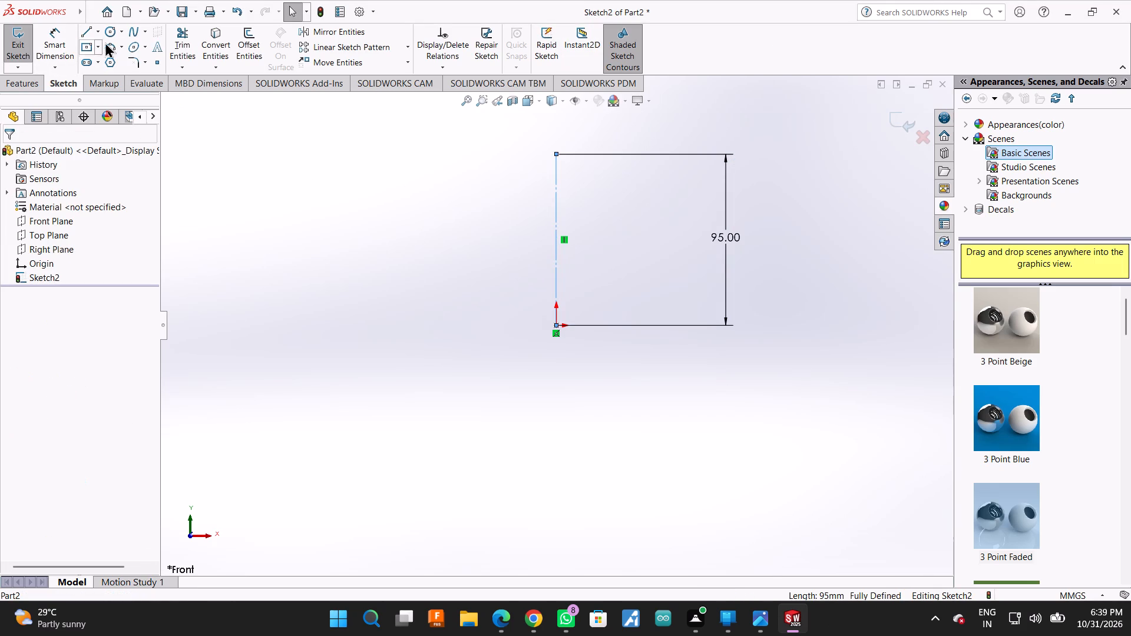
# Draw a circle of radius 95 mm centred on the construction line's upper endpoint and passing through the origin.
pyautogui.click(105, 33)
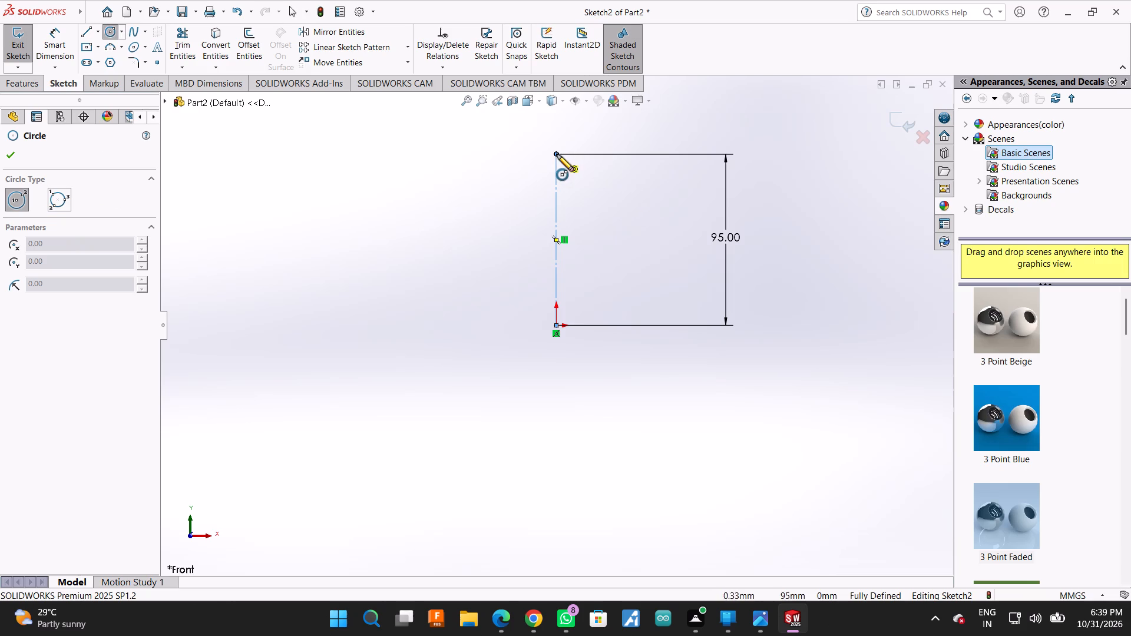
pyautogui.click(557, 154)
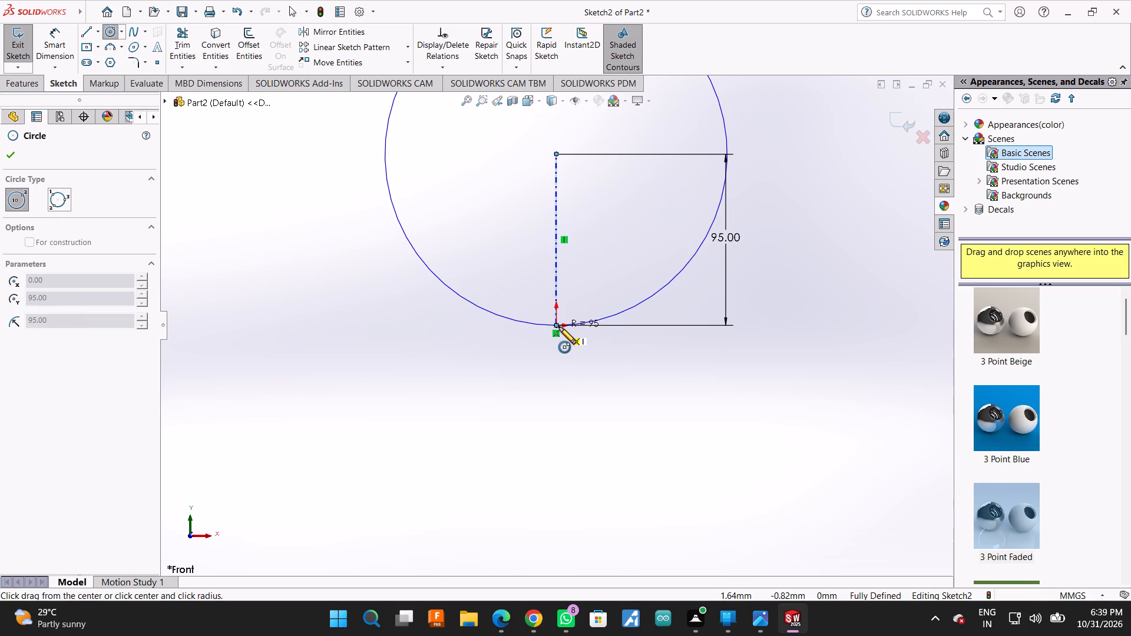
pyautogui.click(559, 327)
pyautogui.scroll(1, 395, 253)
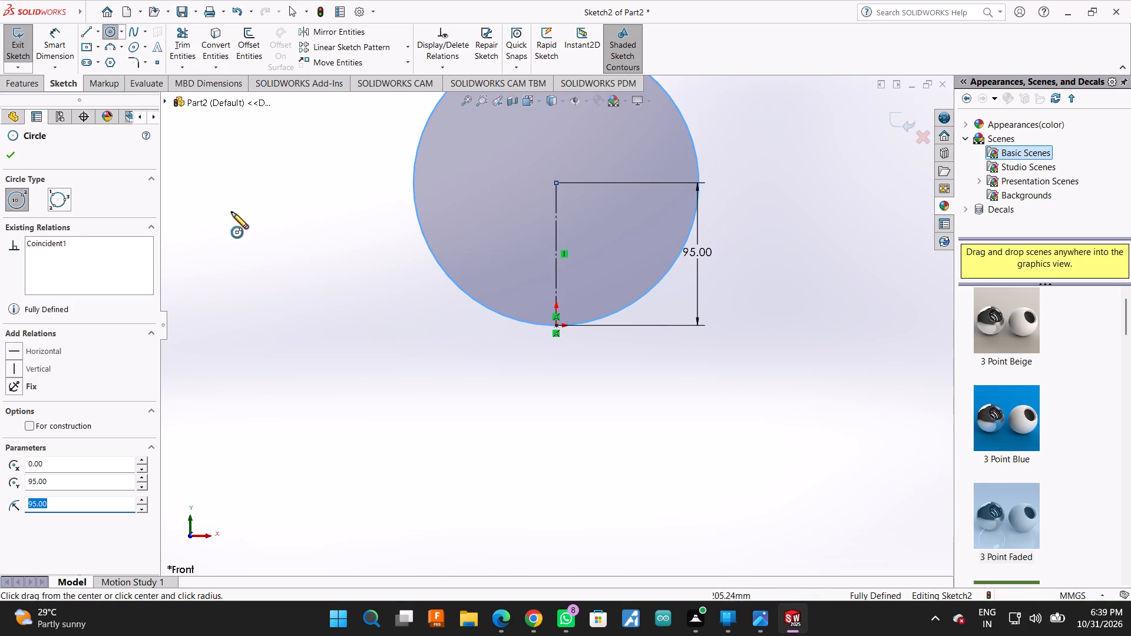
pyautogui.click(5, 152)
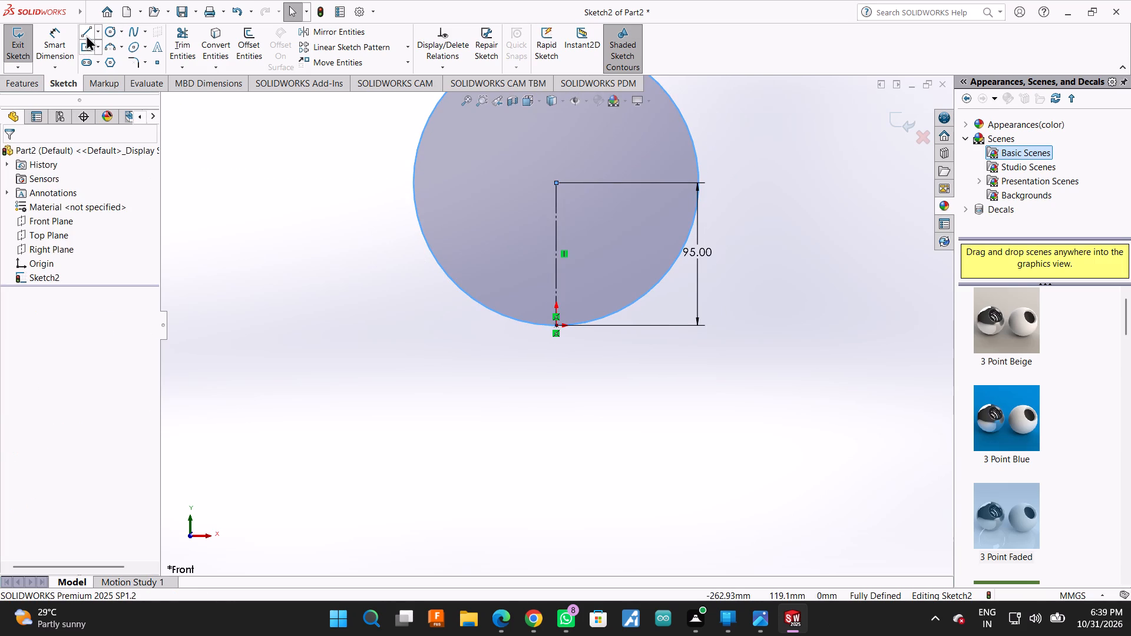
# Draw a 190 mm horizontal line across the circle through its centre, joining its two opposite side points.
pyautogui.click(86, 34)
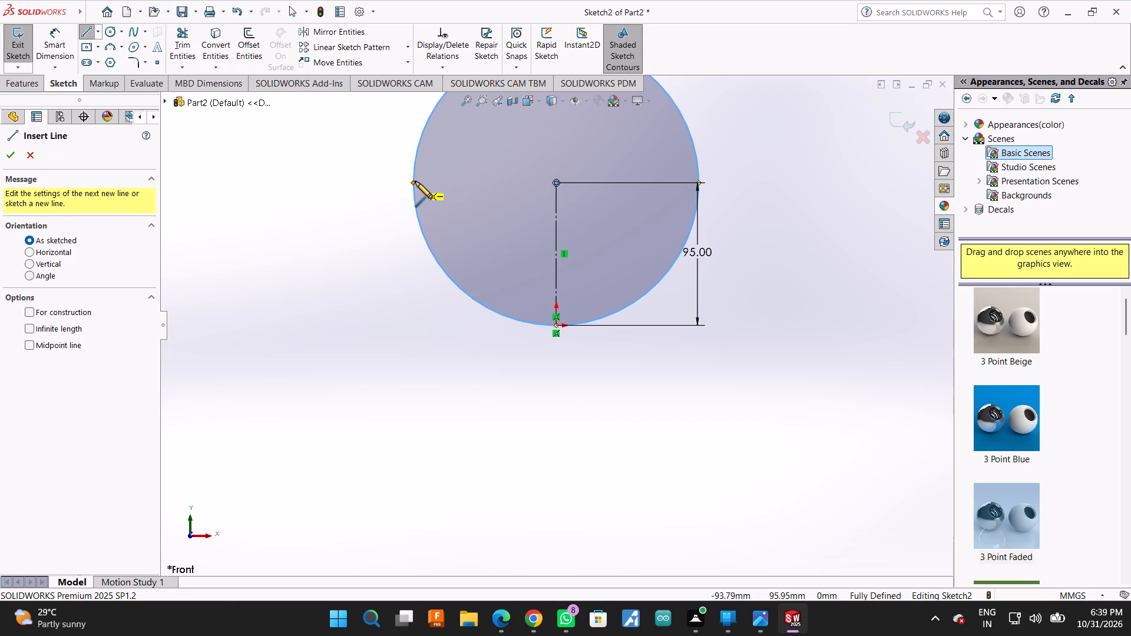
pyautogui.click(412, 183)
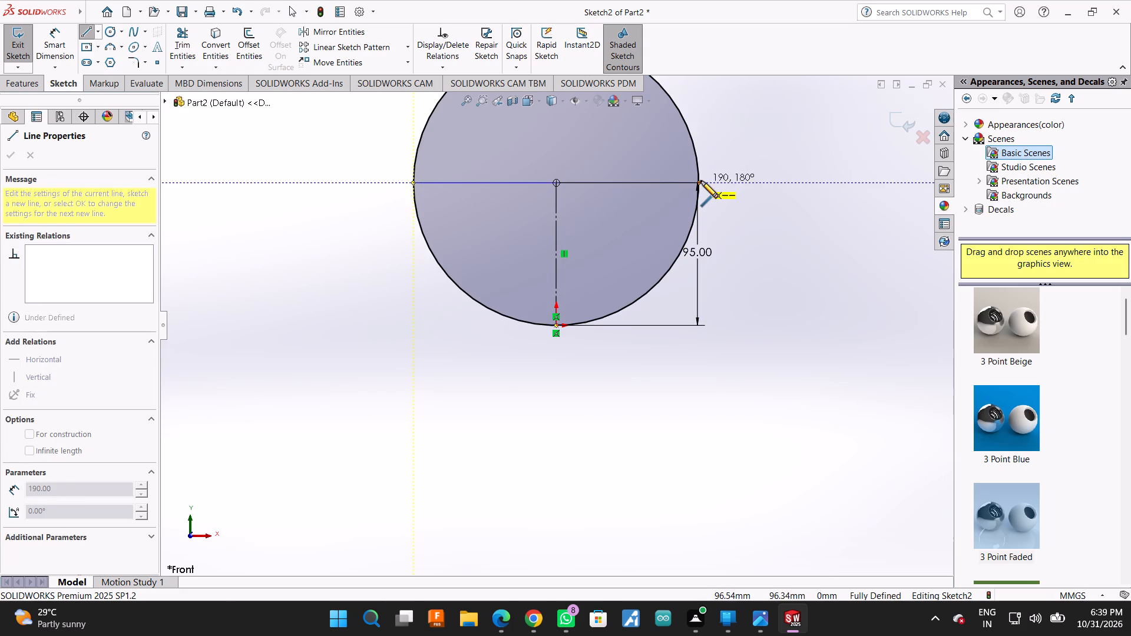
pyautogui.click(700, 182)
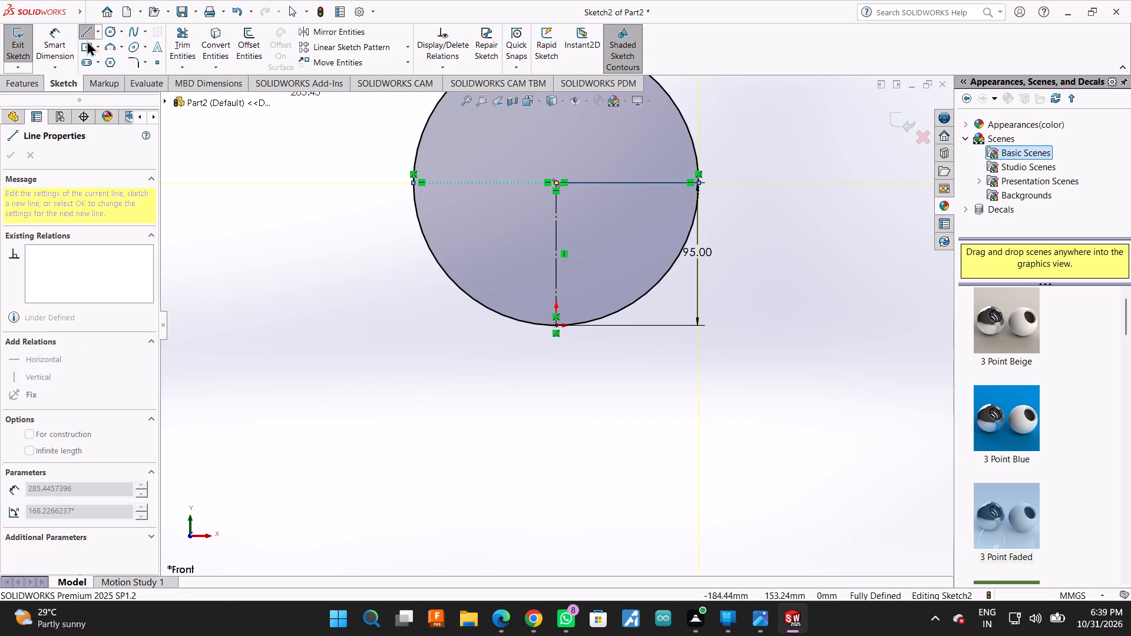
pyautogui.click(63, 35)
pyautogui.scroll(-2, 510, 114)
pyautogui.scroll(2, 521, 151)
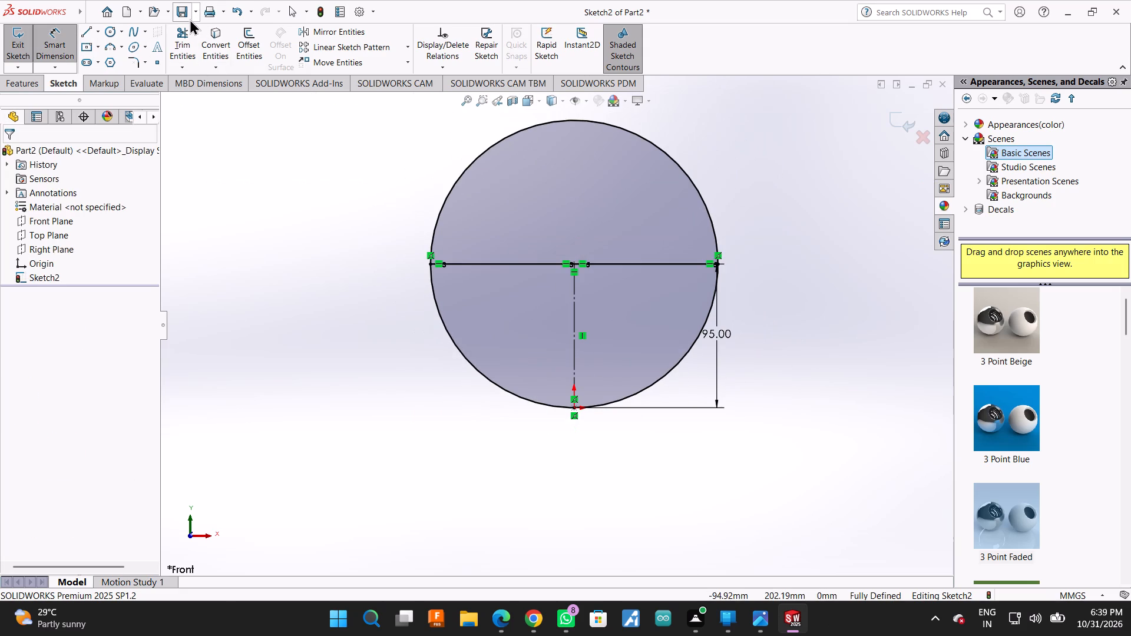
# Trim away the half of the circle above the horizontal line using Power trim.
pyautogui.click(185, 26)
pyautogui.moveTo(449, 155); pyautogui.dragTo(832, 224)
pyautogui.moveTo(960, 241); pyautogui.dragTo(971, 244)
pyautogui.scroll(-2, 849, 240)
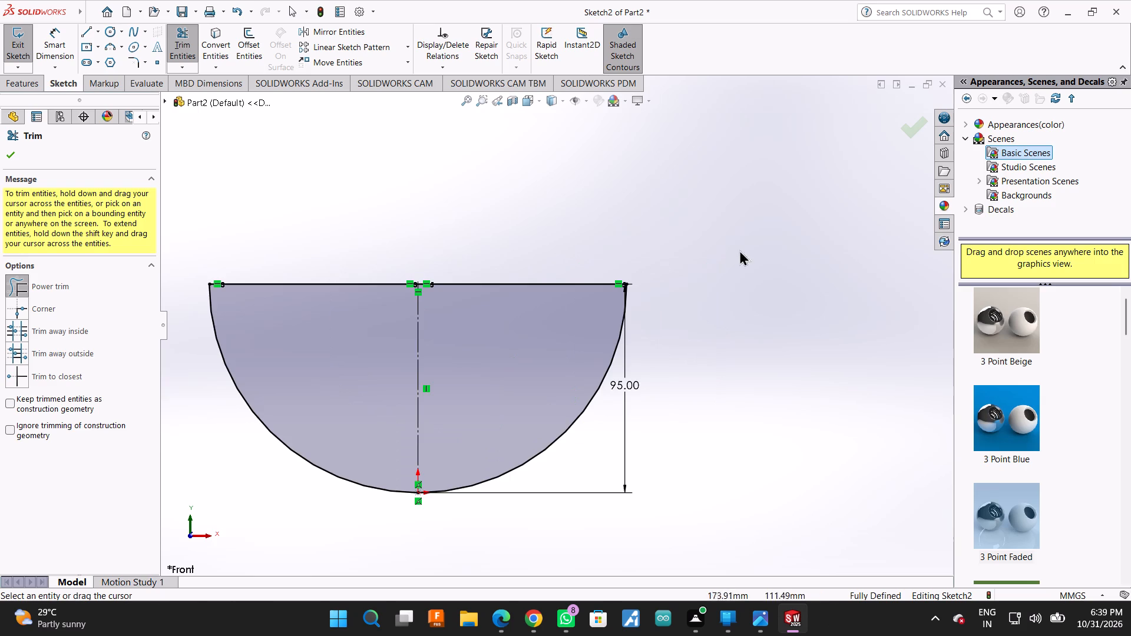
pyautogui.scroll(-3, 652, 247)
pyautogui.moveTo(596, 307); pyautogui.dragTo(591, 322)
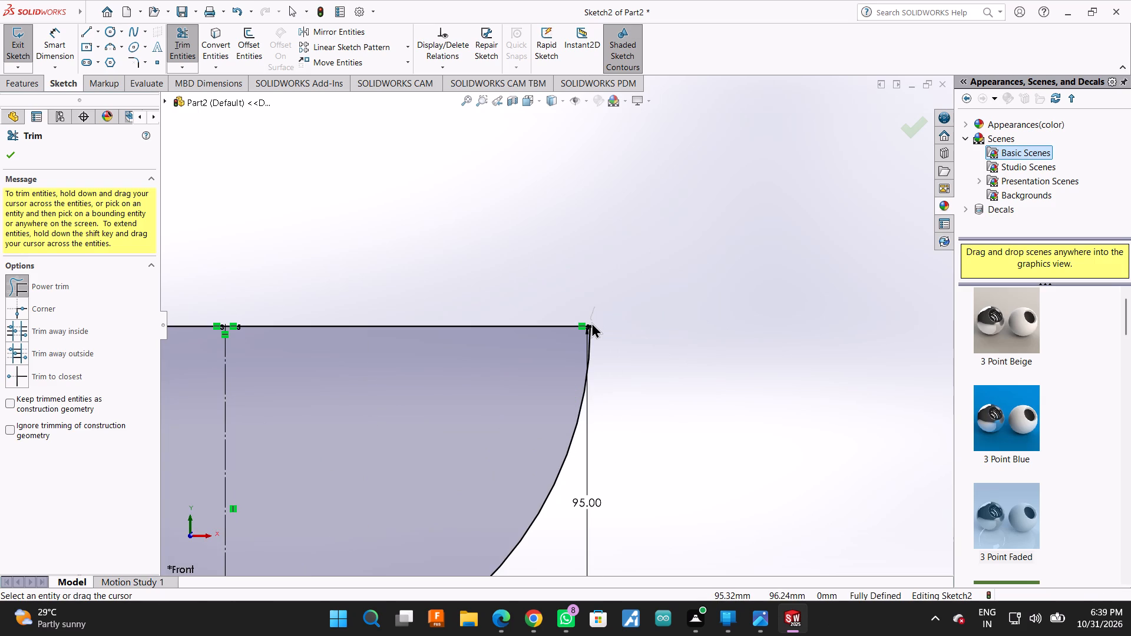
pyautogui.moveTo(591, 322); pyautogui.dragTo(593, 333)
pyautogui.scroll(-6, 602, 324)
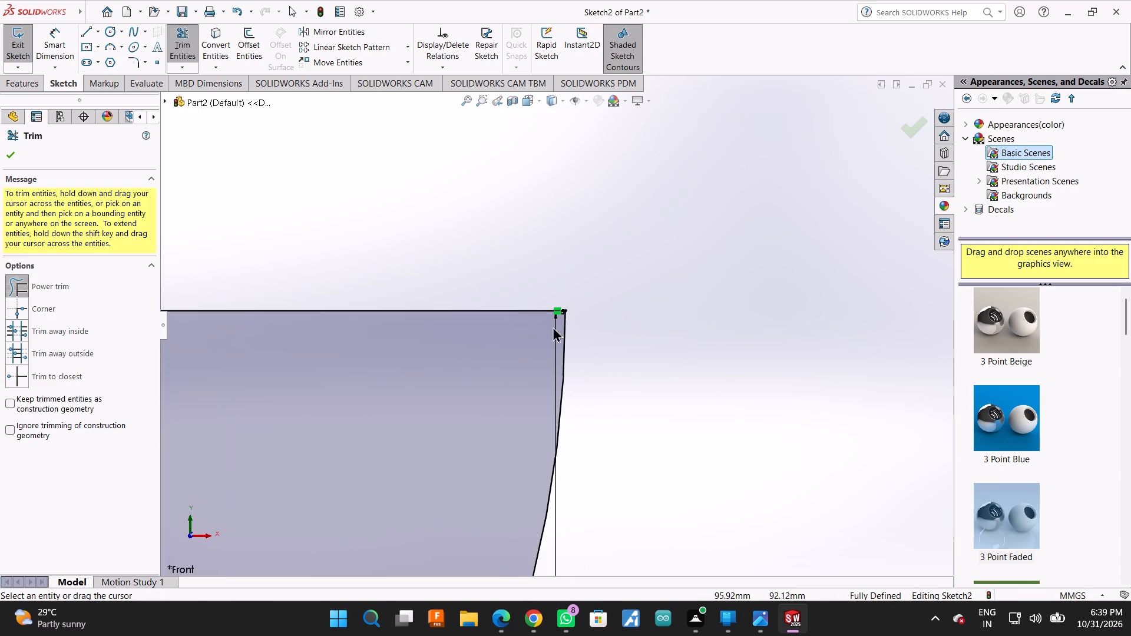
pyautogui.scroll(16, 531, 308)
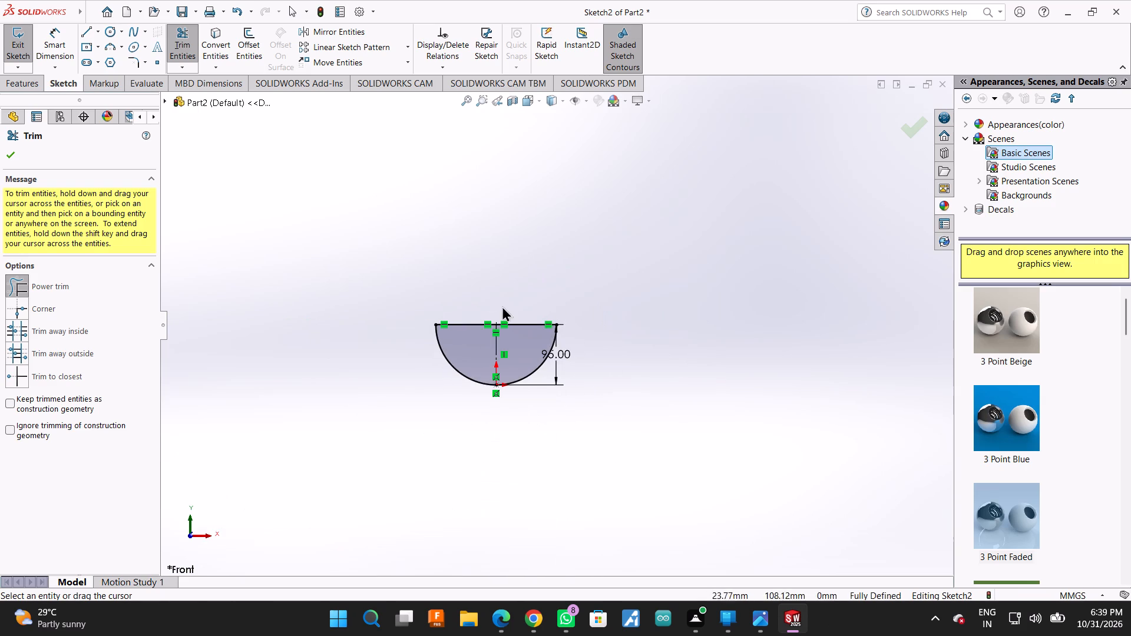
# Trim away both halves of the horizontal line so only the lower semicircular arc and the construction line remain.
pyautogui.moveTo(447, 300); pyautogui.dragTo(476, 366)
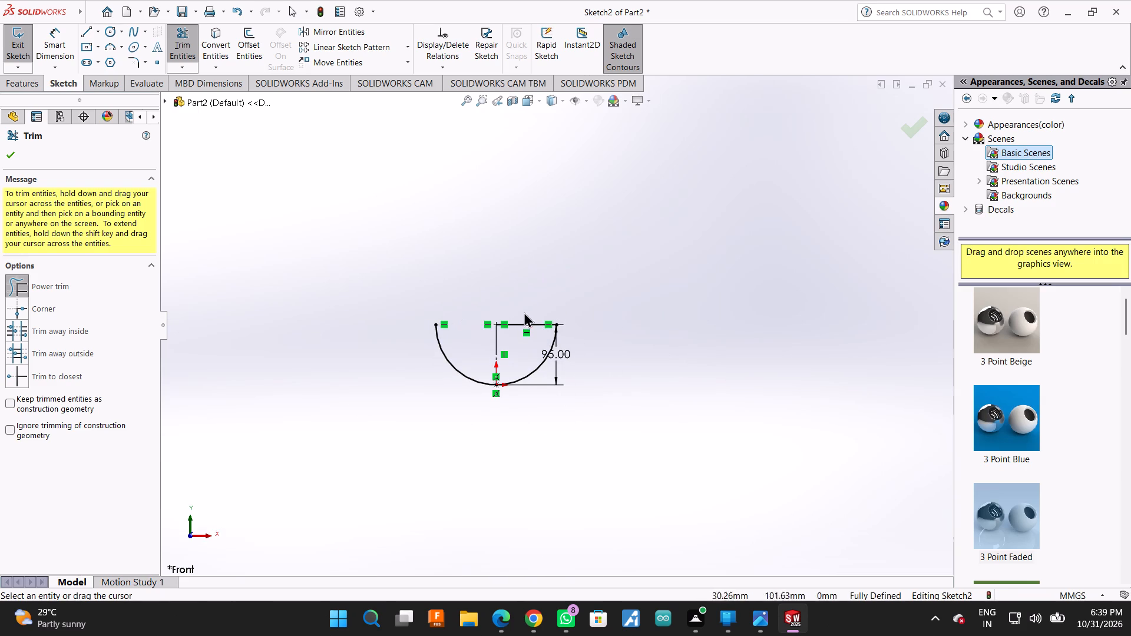
pyautogui.moveTo(527, 302); pyautogui.dragTo(520, 334)
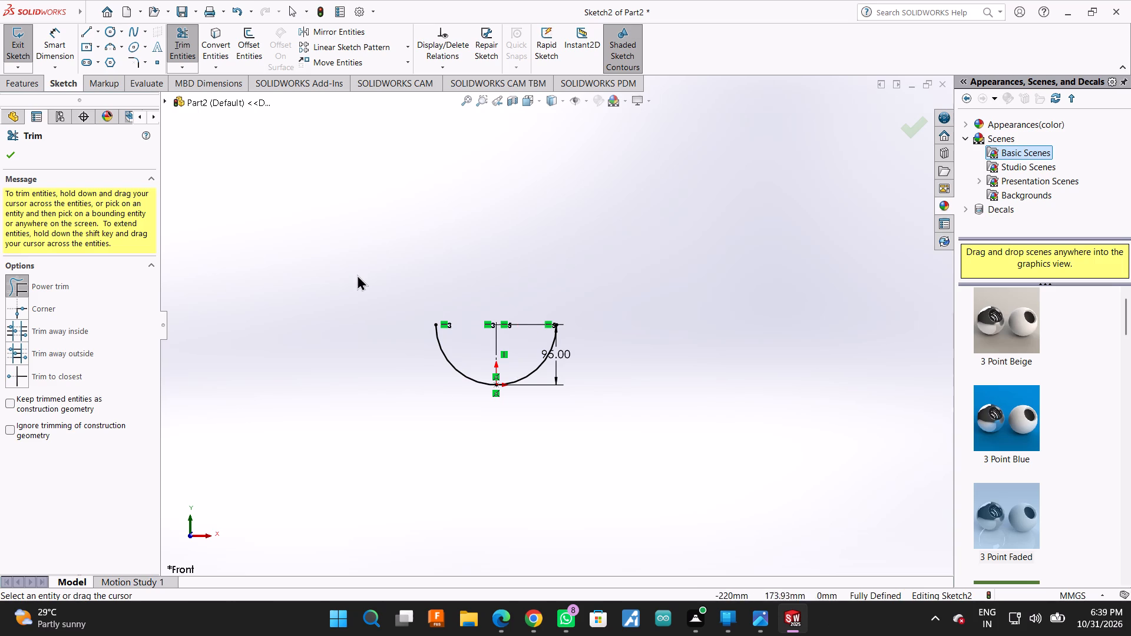
# Draw a horizontal midpoint construction line about 88 mm long, centred on the arc's left endpoint.
pyautogui.click(91, 28)
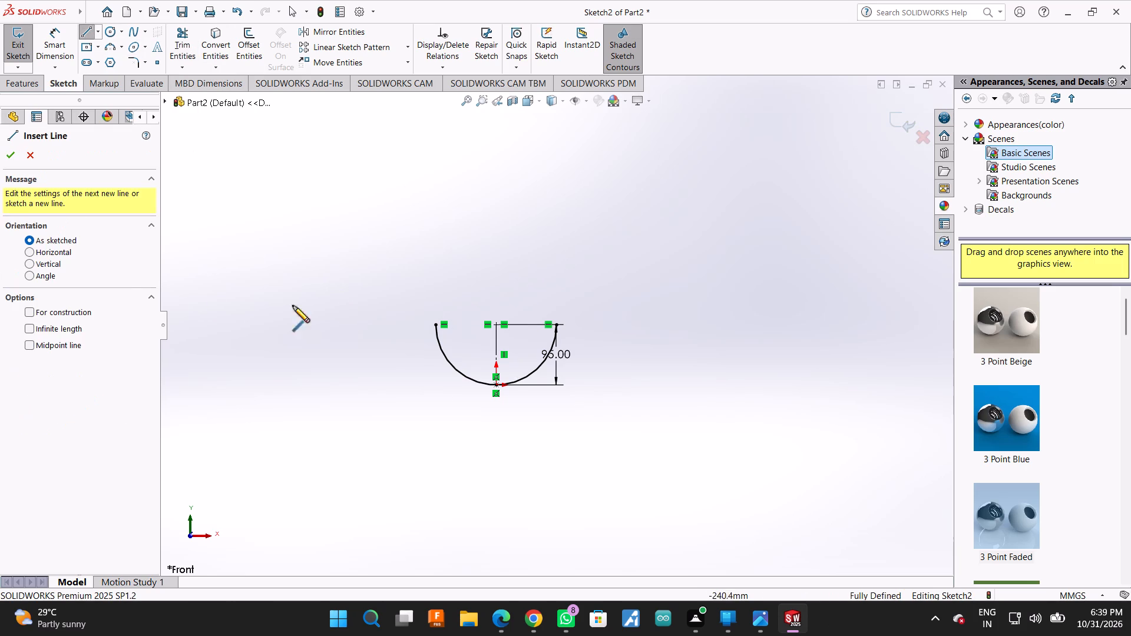
pyautogui.click(29, 312)
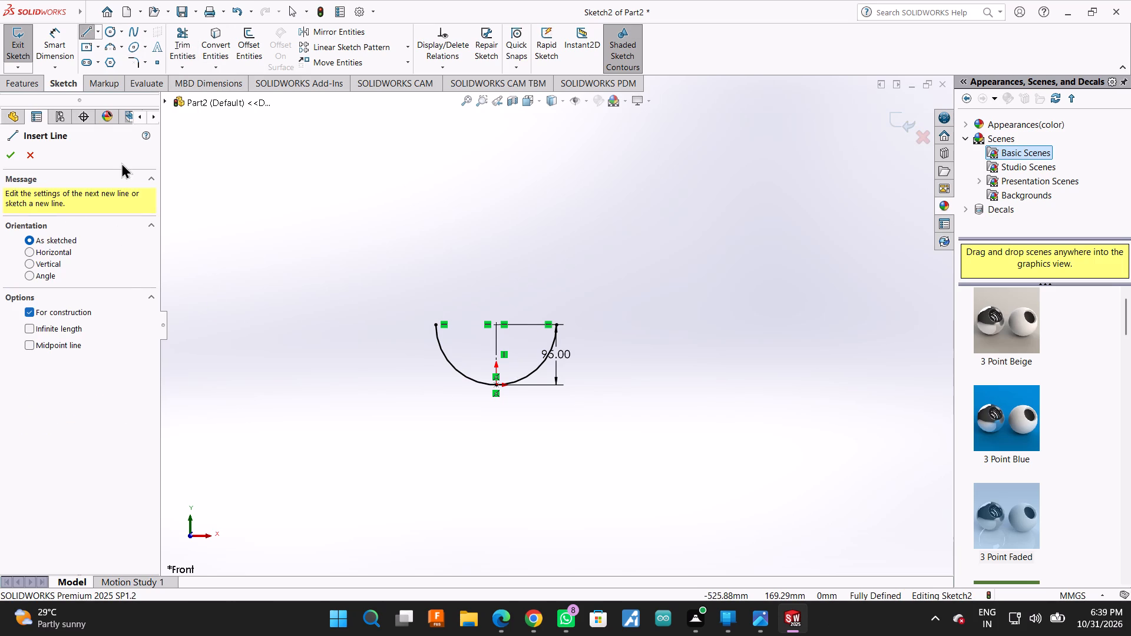
pyautogui.scroll(-5, 427, 332)
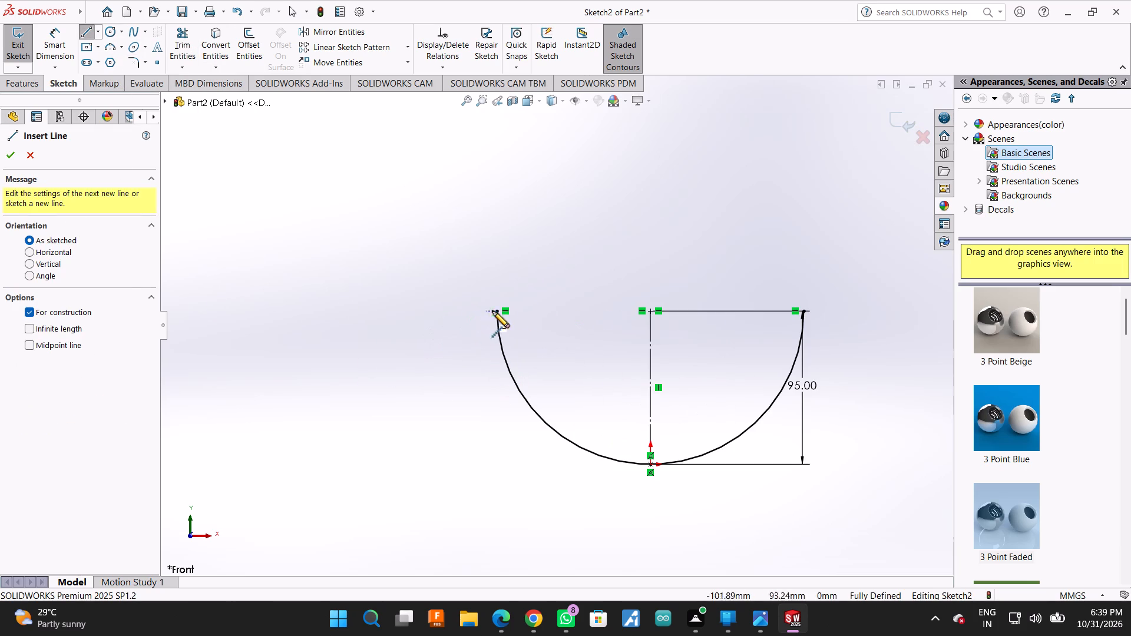
pyautogui.click(96, 34)
pyautogui.click(106, 74)
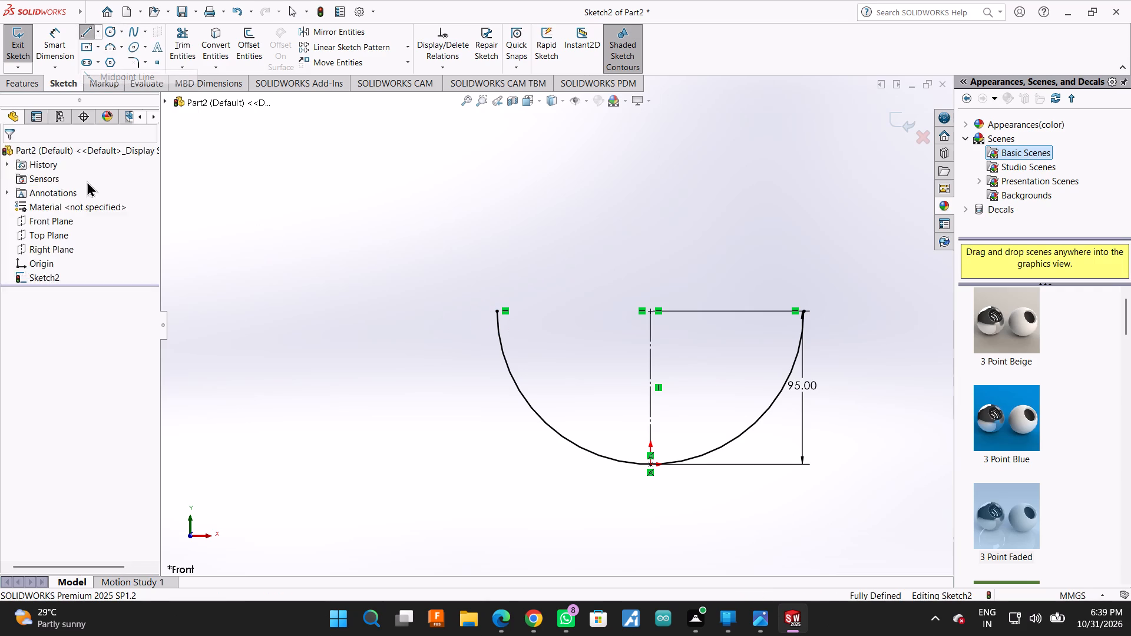
pyautogui.click(29, 310)
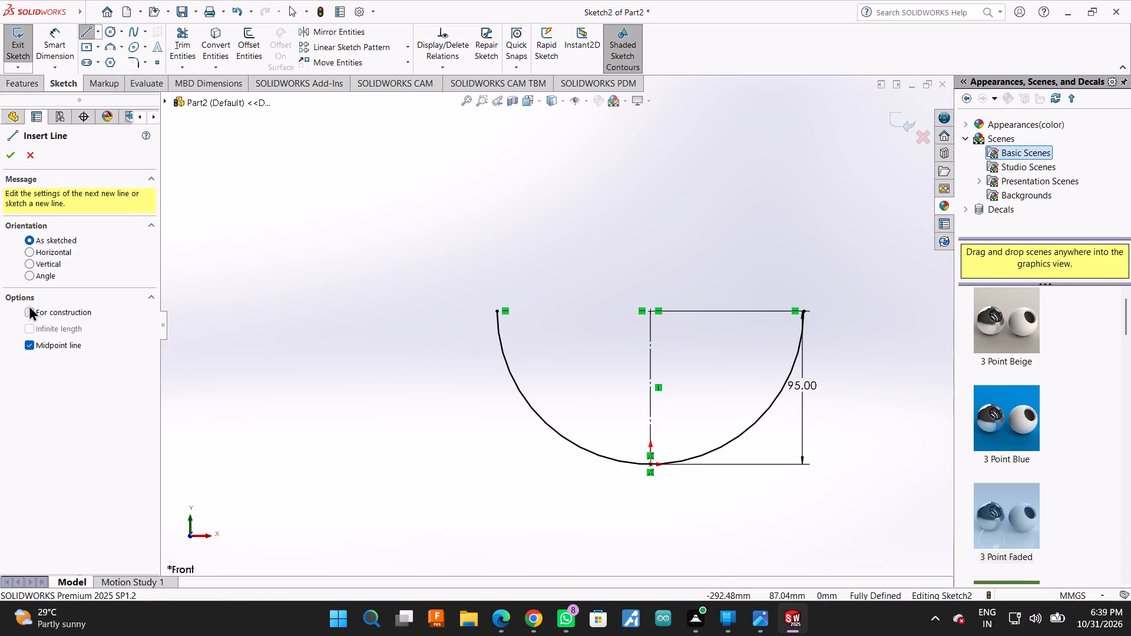
pyautogui.click(499, 310)
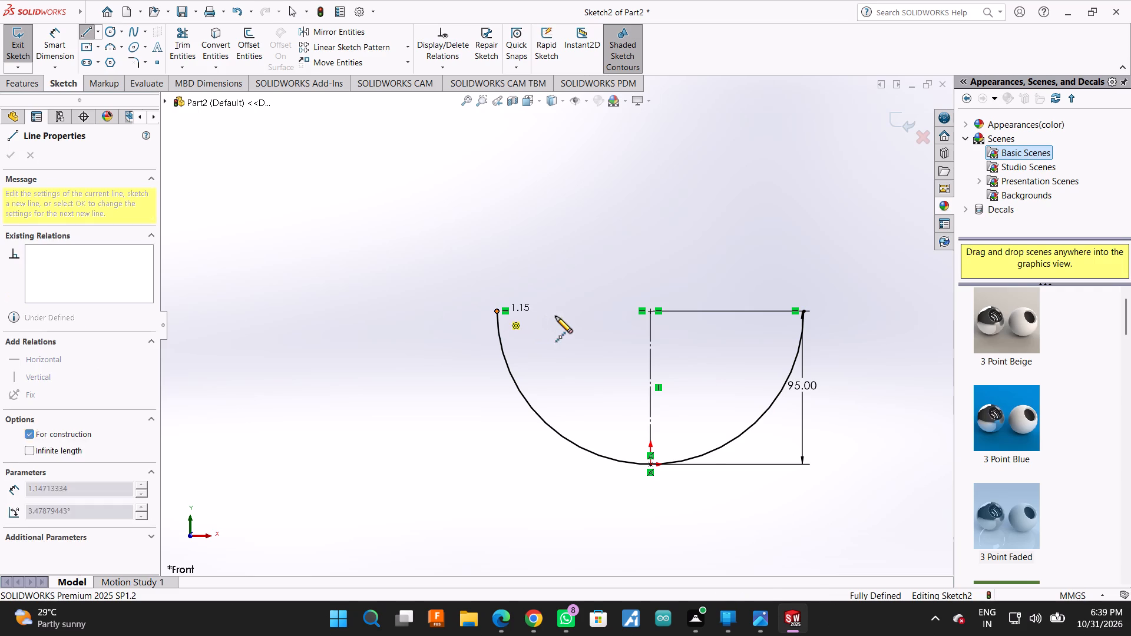
pyautogui.click(568, 312)
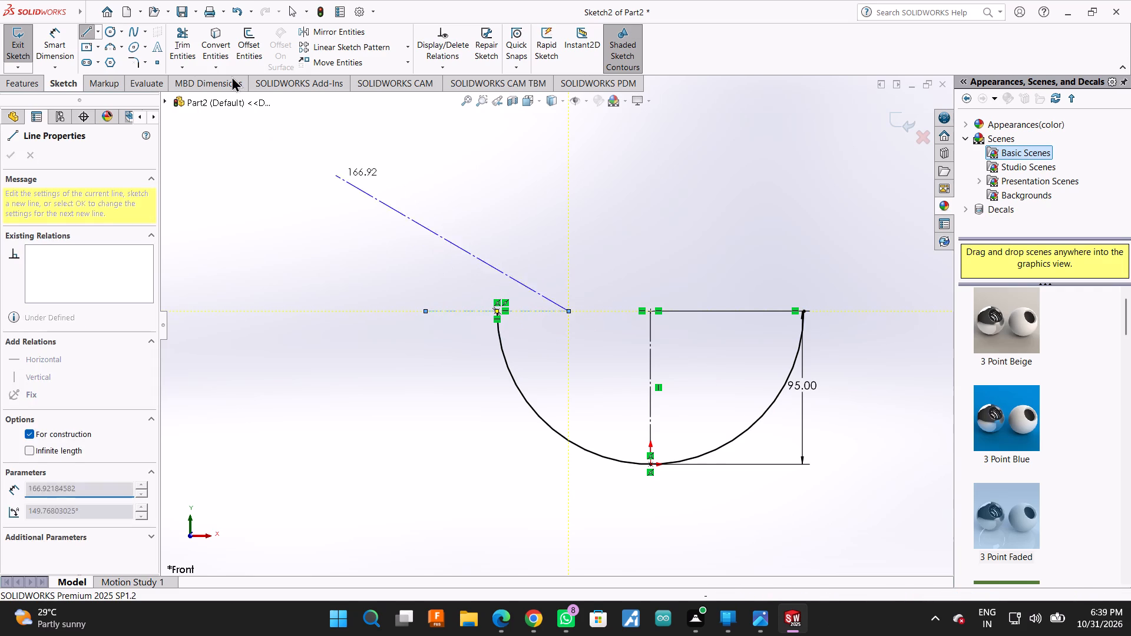
# Dimension the horizontal construction line's length to 100 mm.
pyautogui.click(47, 41)
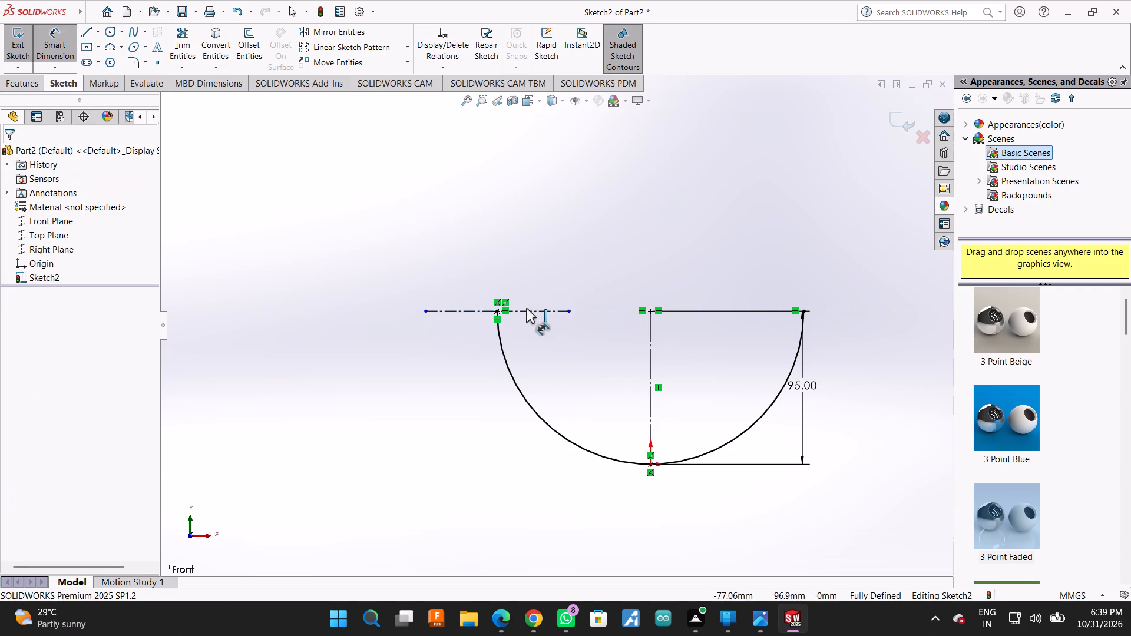
pyautogui.click(526, 308)
pyautogui.click(505, 217)
pyautogui.write('100')
pyautogui.press('Return')
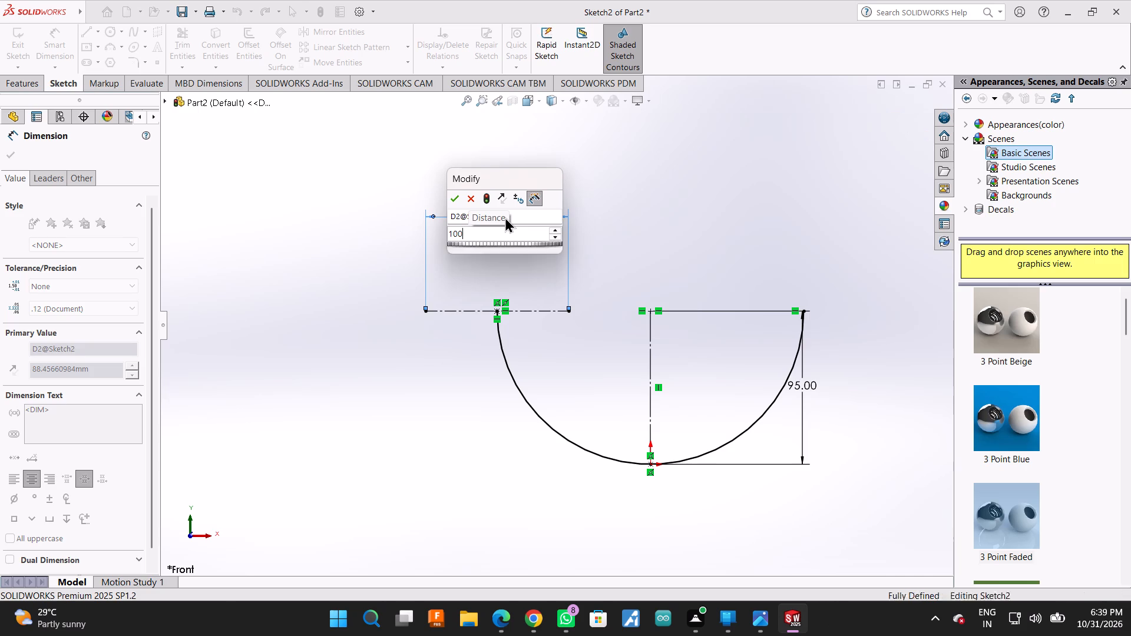
pyautogui.scroll(1, 556, 363)
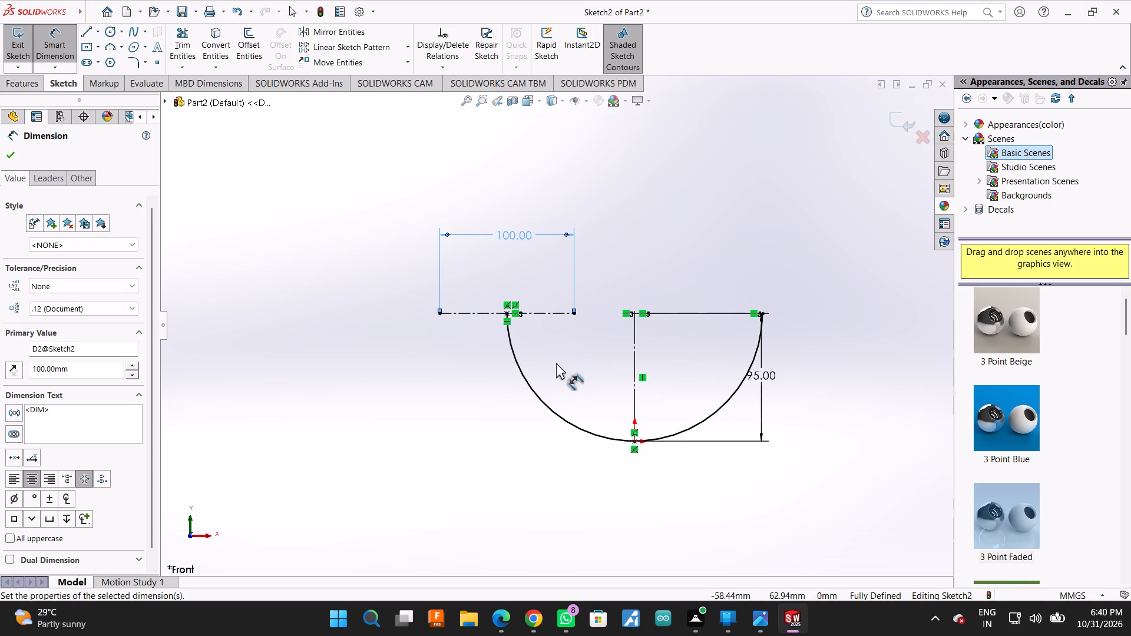
pyautogui.click(18, 154)
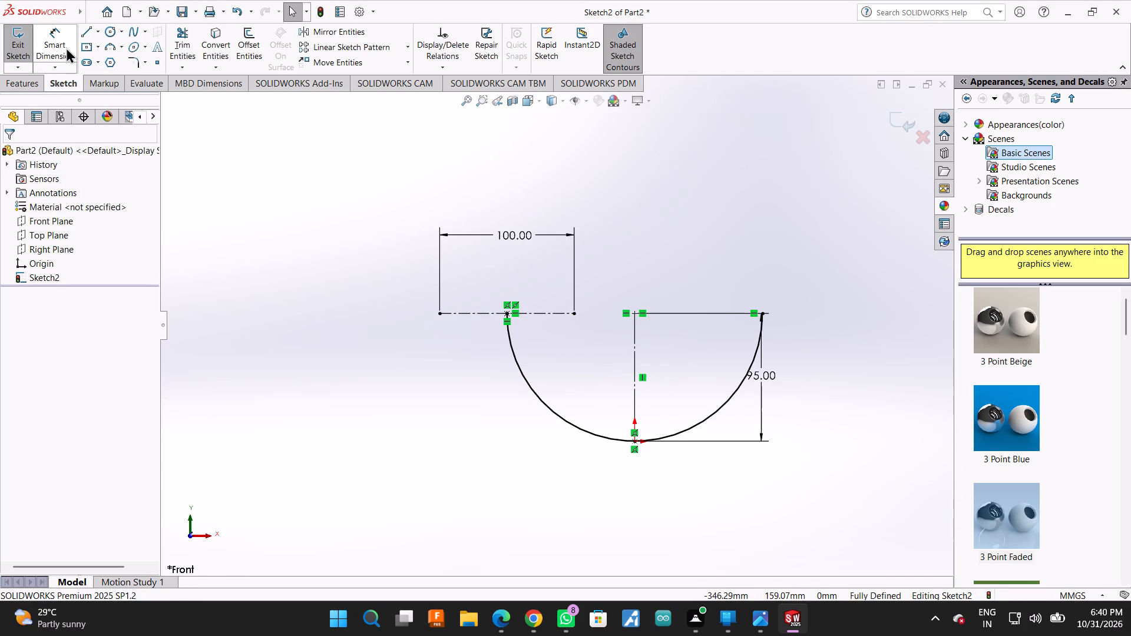
# Create a swept boss along the semicircular arc with a circular profile of 100 mm diameter.
pyautogui.click(26, 72)
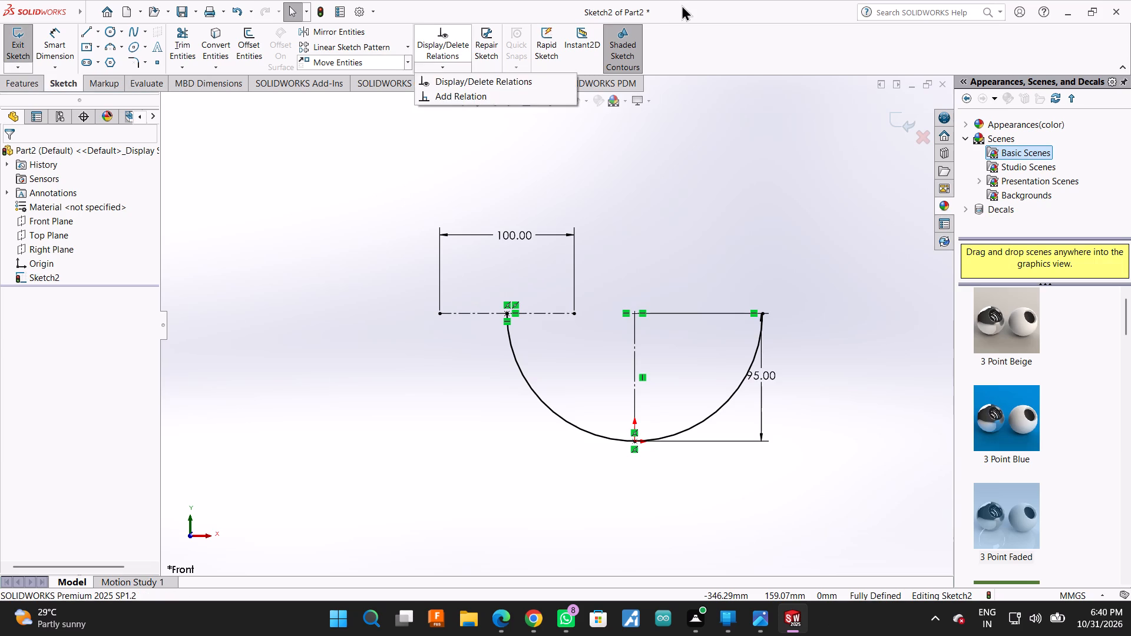
pyautogui.click(730, 53)
pyautogui.click(24, 89)
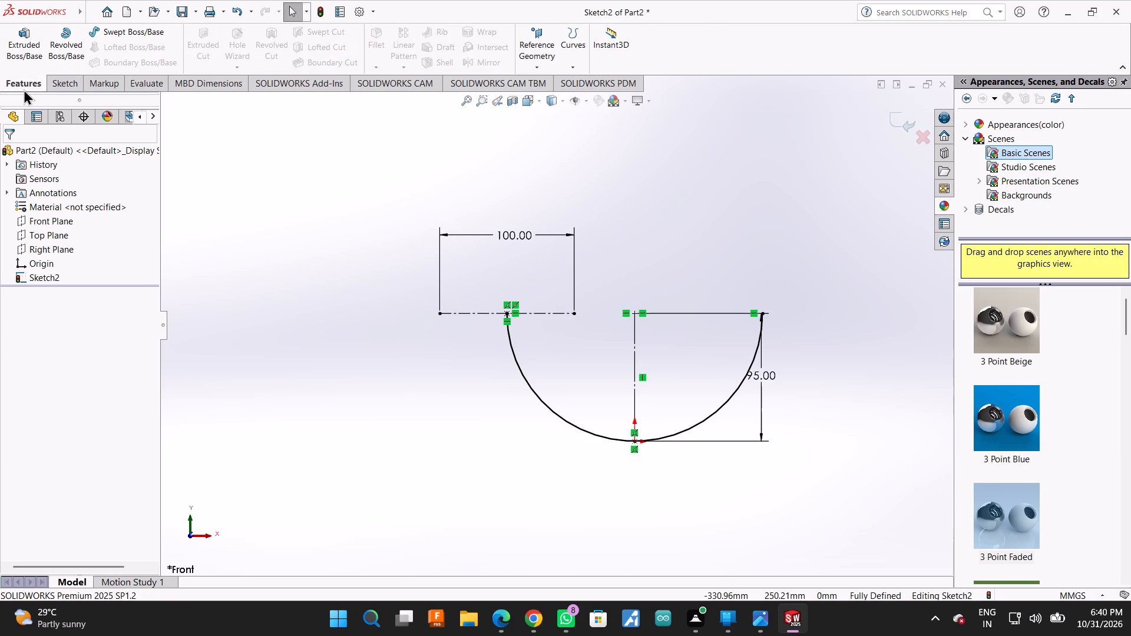
pyautogui.click(114, 26)
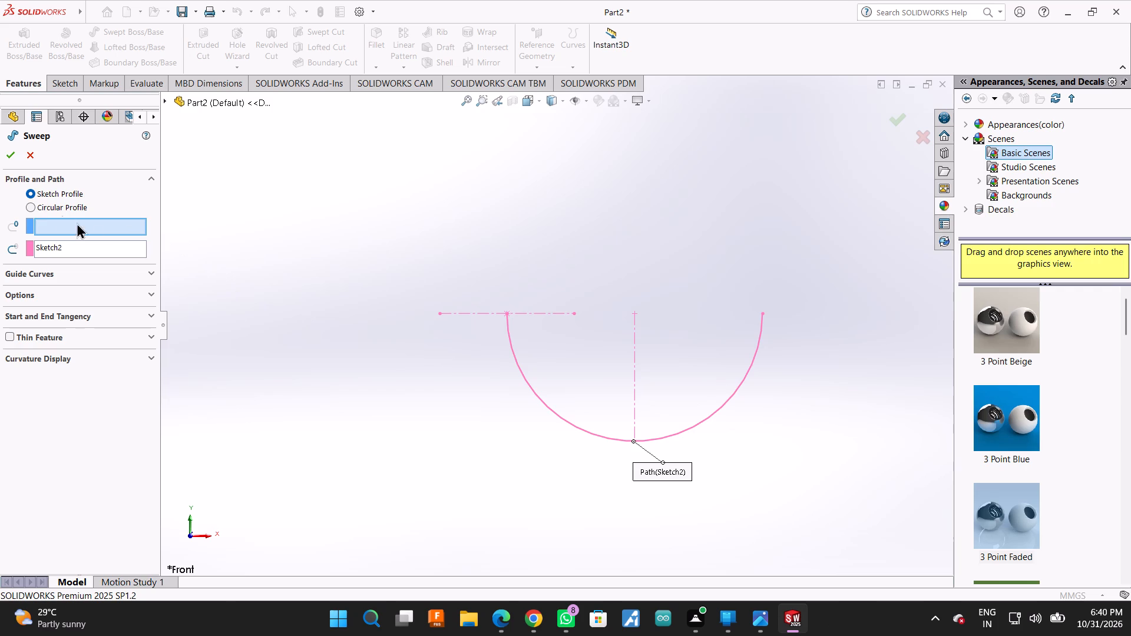
pyautogui.click(29, 207)
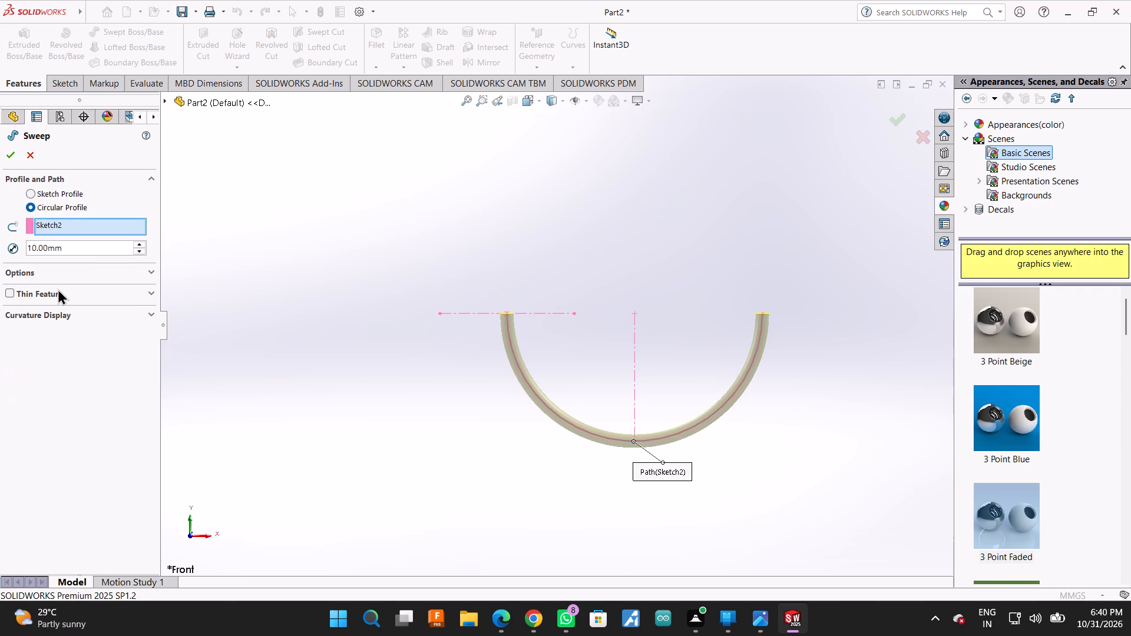
pyautogui.doubleClick(68, 248)
pyautogui.press('1')
pyautogui.press('1')
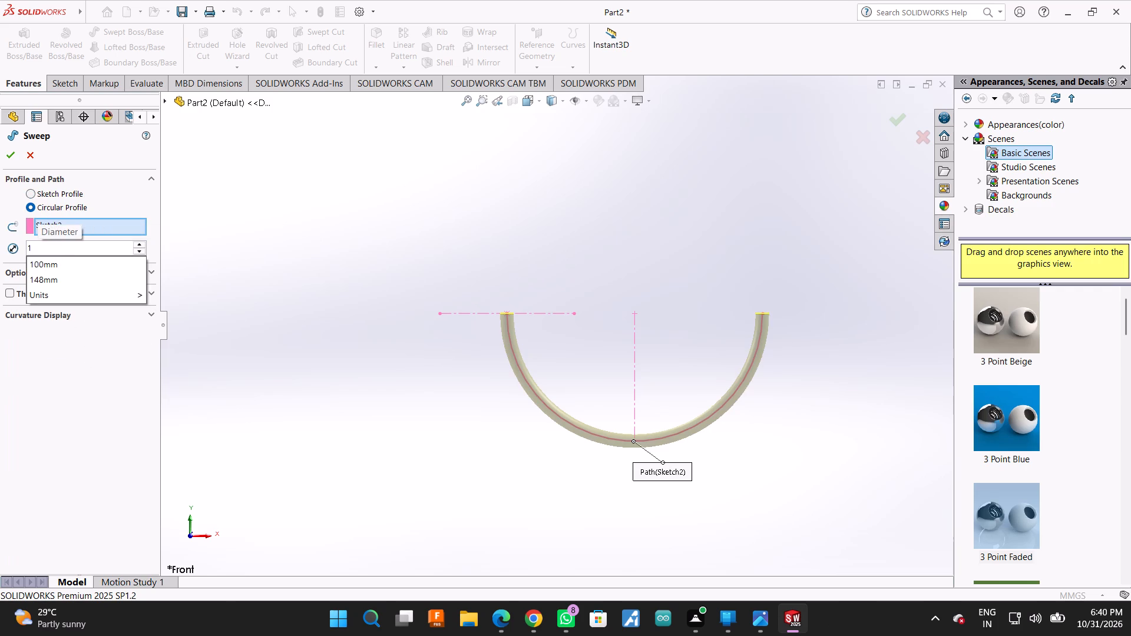
pyautogui.press('BackSpace')
pyautogui.write('00')
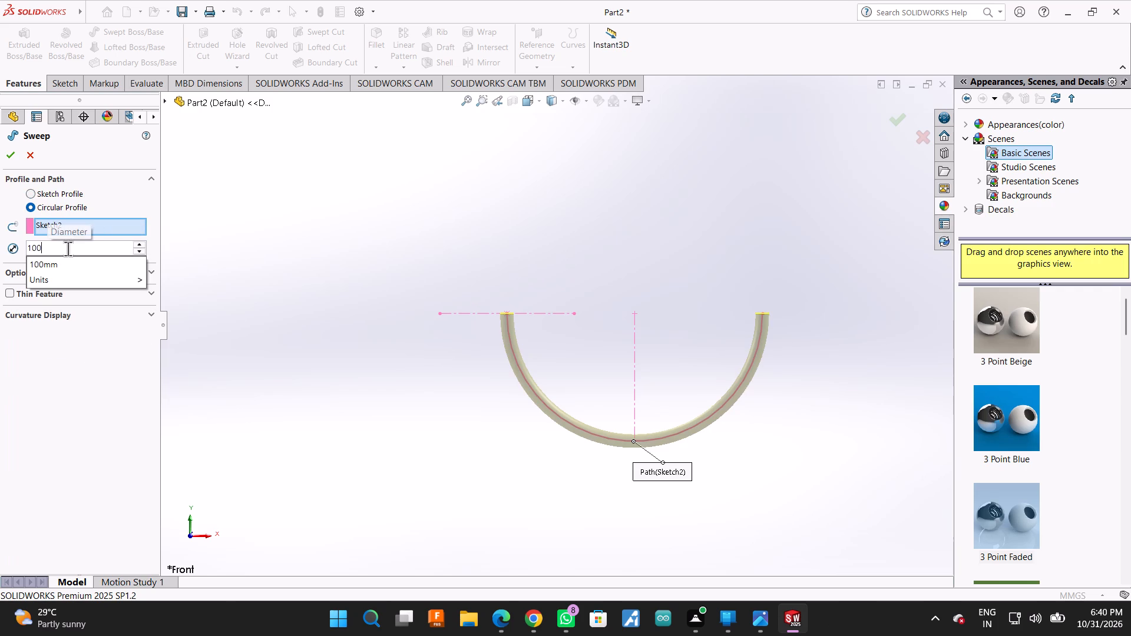
pyautogui.press('Return')
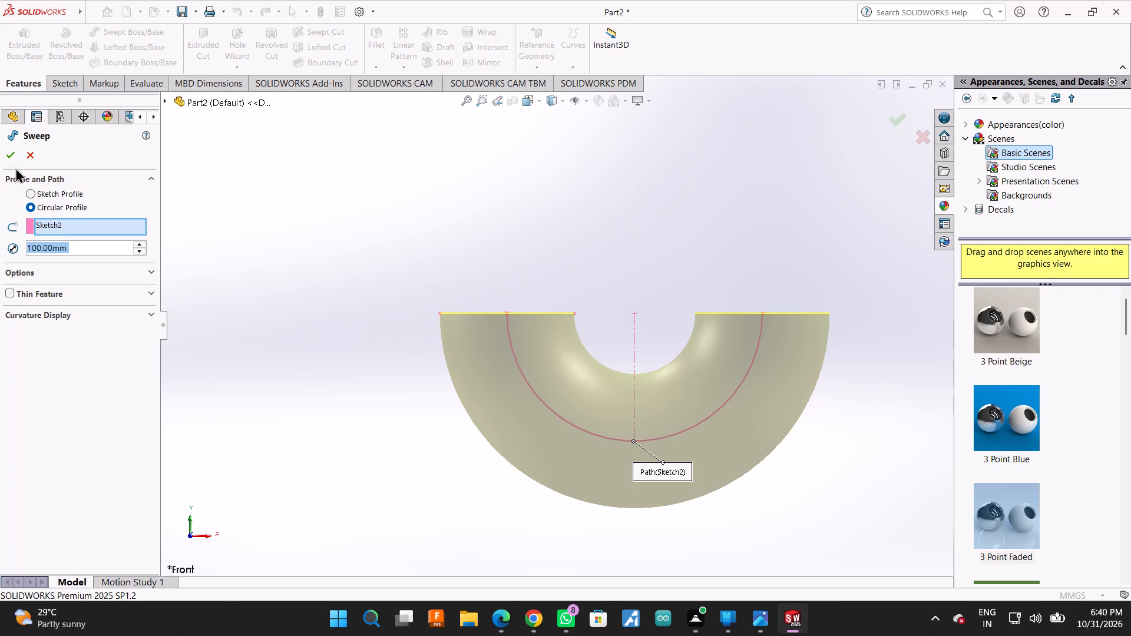
pyautogui.click(9, 157)
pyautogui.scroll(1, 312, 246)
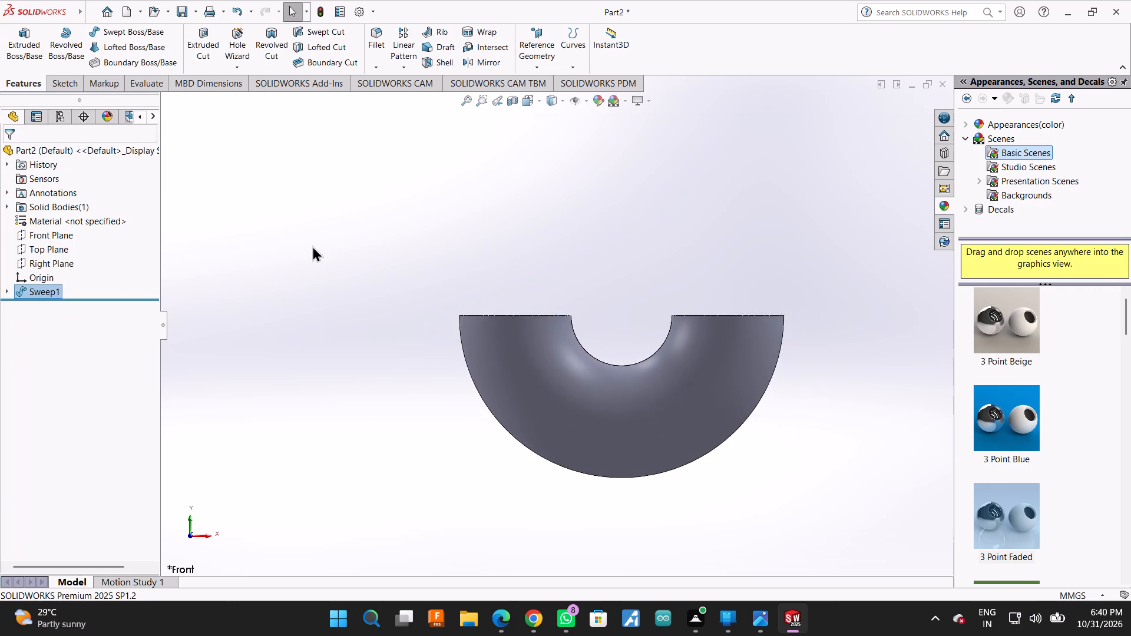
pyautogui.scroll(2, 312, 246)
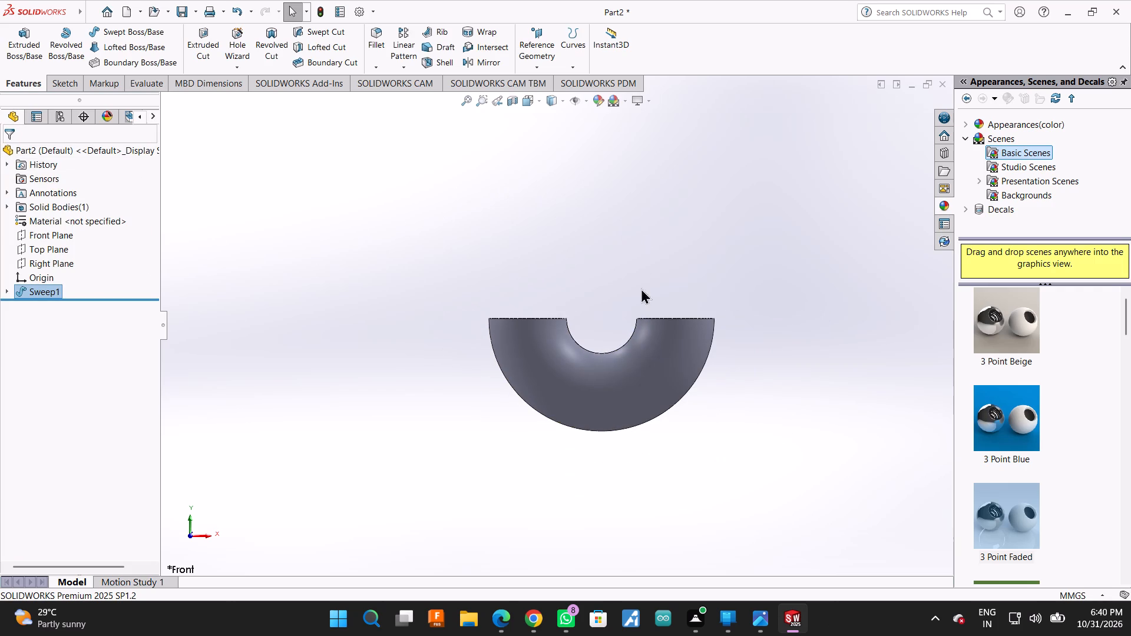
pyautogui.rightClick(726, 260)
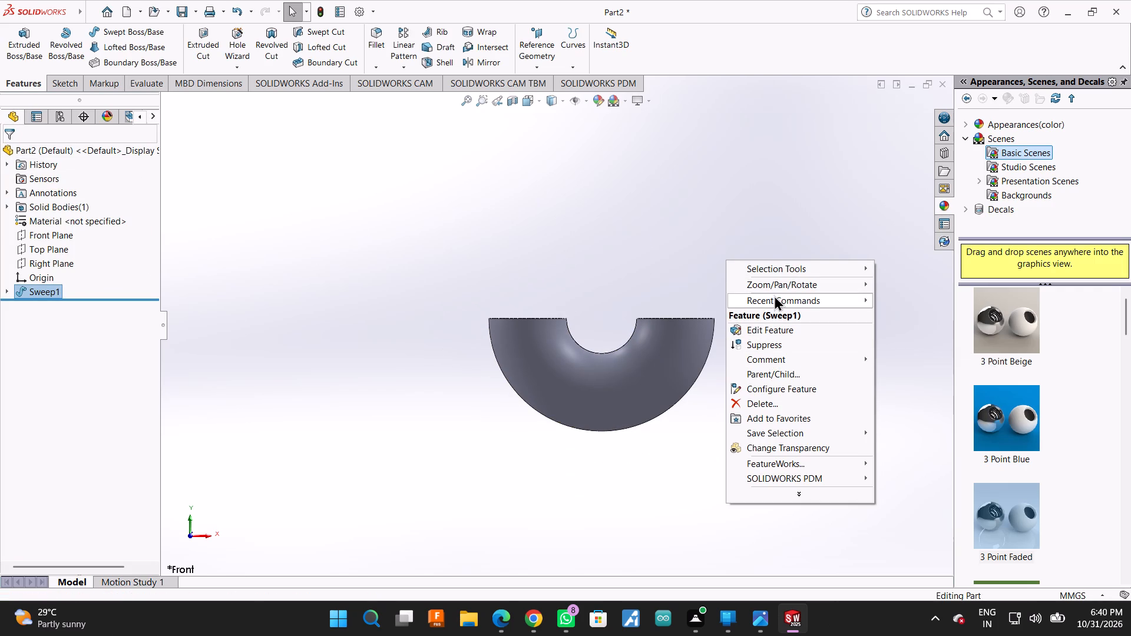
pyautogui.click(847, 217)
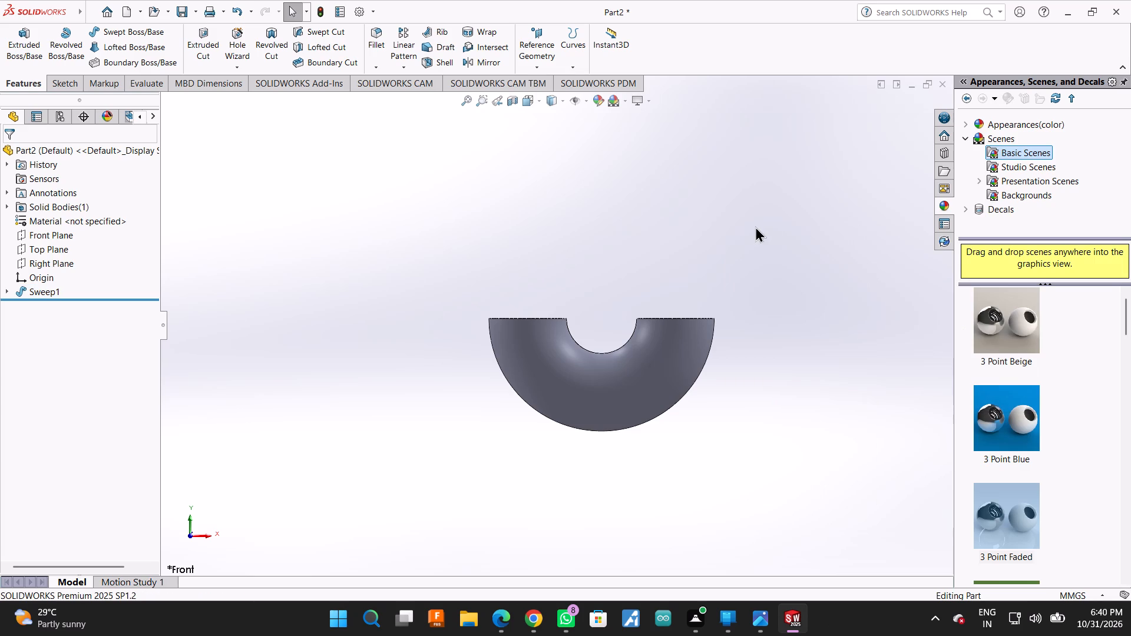
# Hollow the half-ring with a swept cut along the existing semicircular path sketch, using a circular profile of 70 mm diameter.
pyautogui.scroll(-3, 755, 226)
pyautogui.scroll(2, 429, 266)
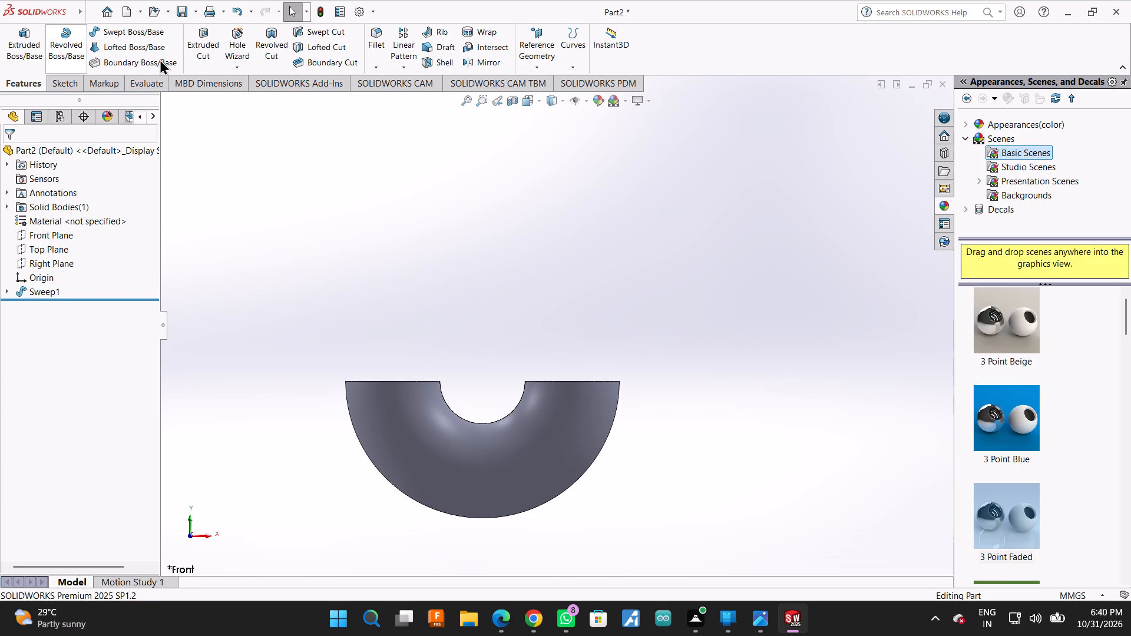
pyautogui.click(303, 29)
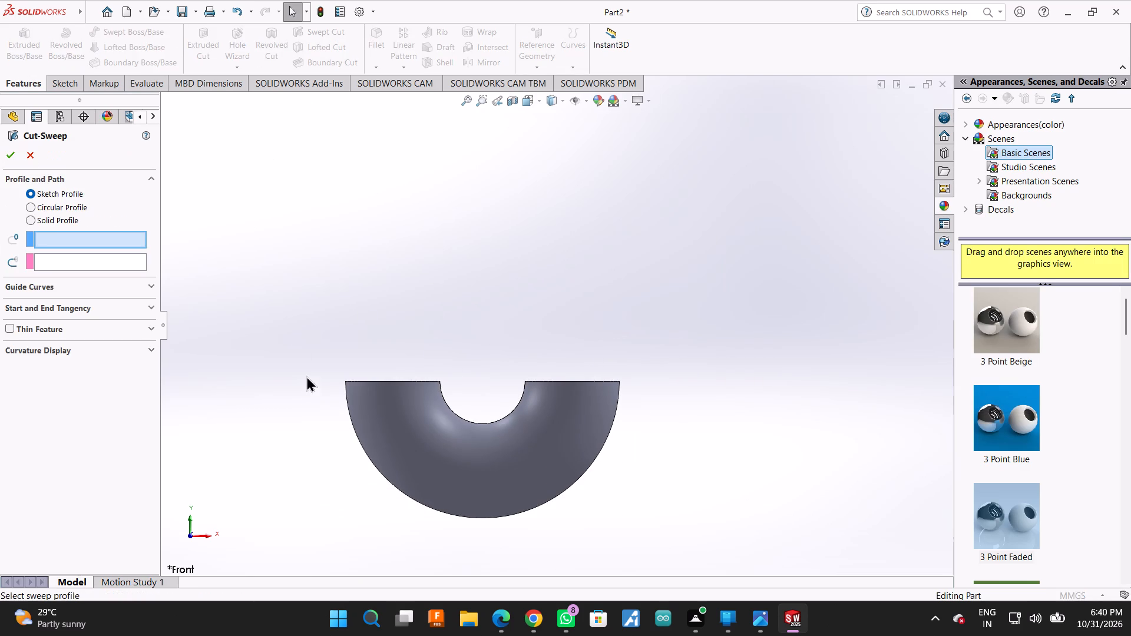
pyautogui.scroll(2, 357, 425)
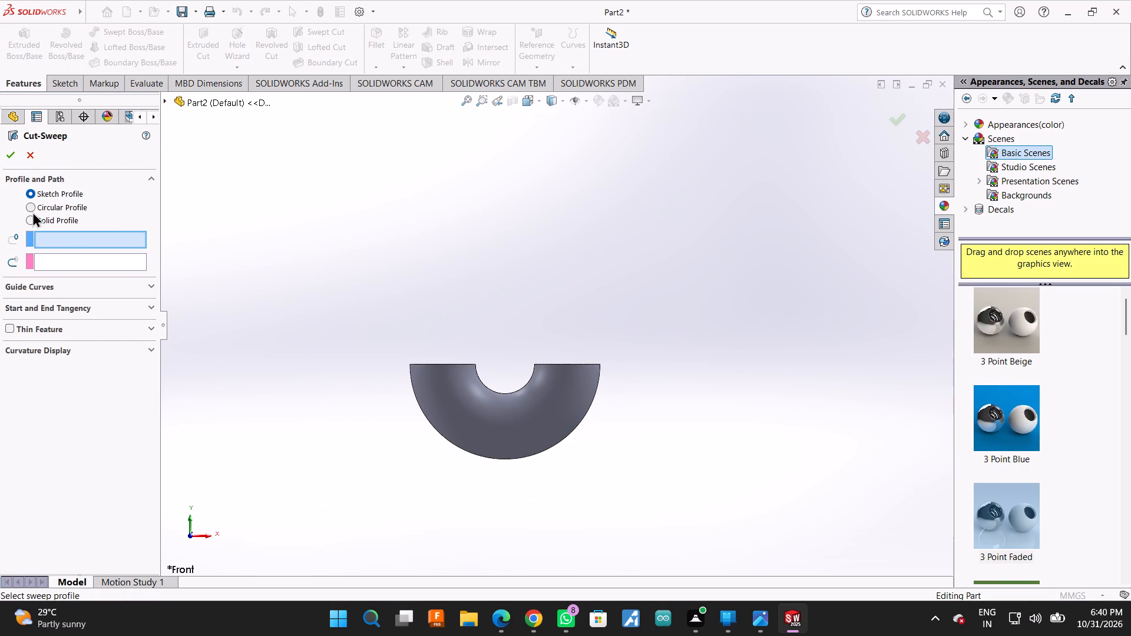
pyautogui.click(28, 203)
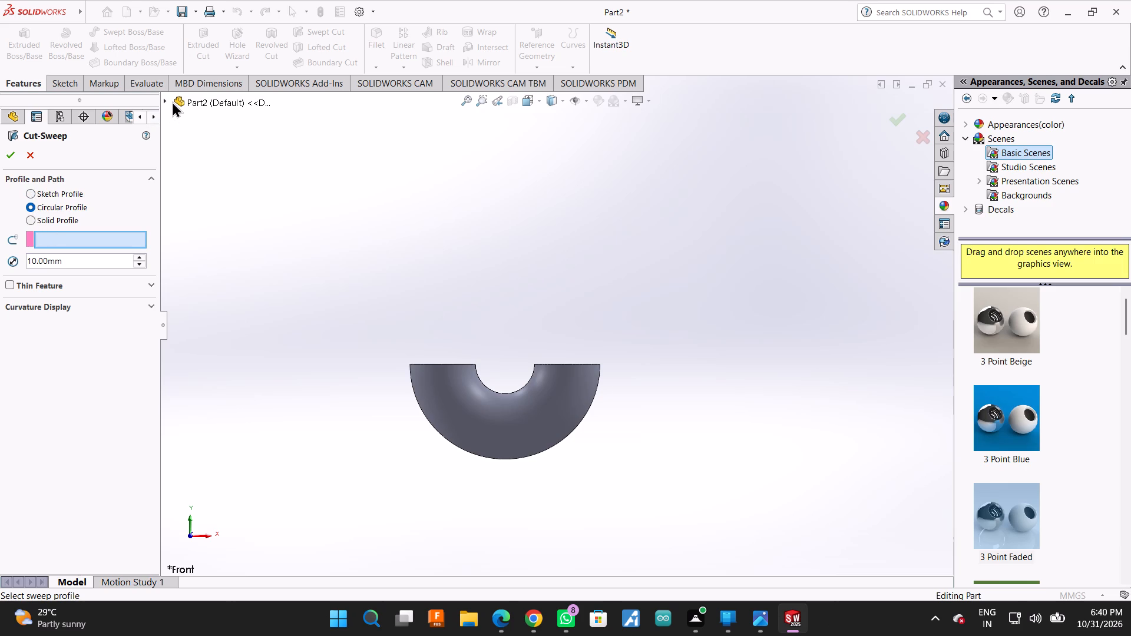
pyautogui.click(166, 100)
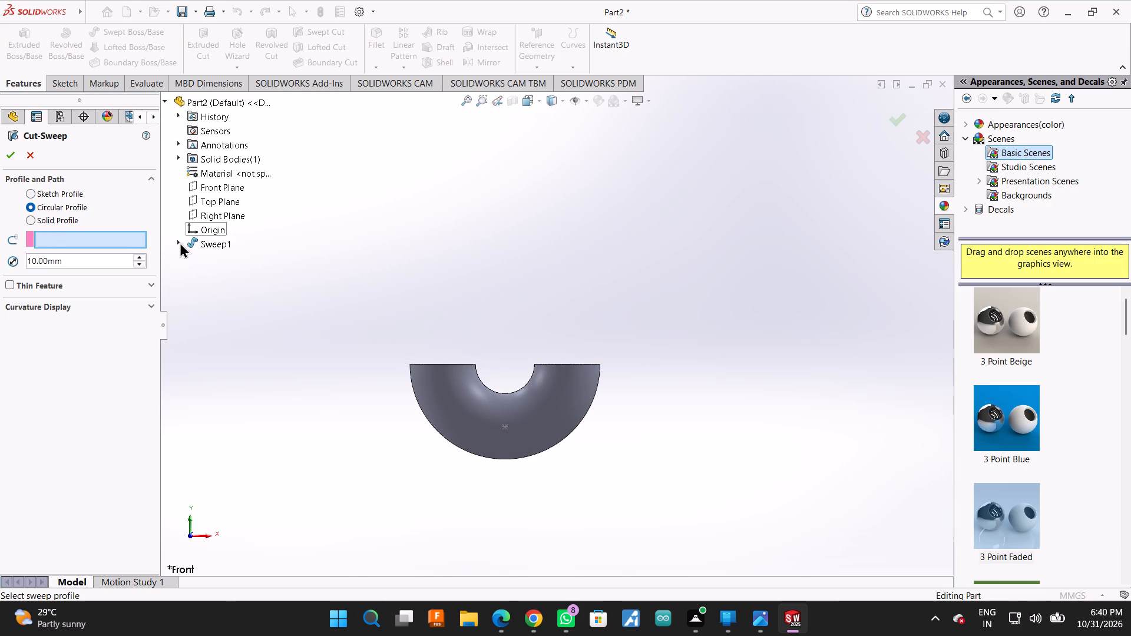
pyautogui.click(180, 238)
pyautogui.click(204, 258)
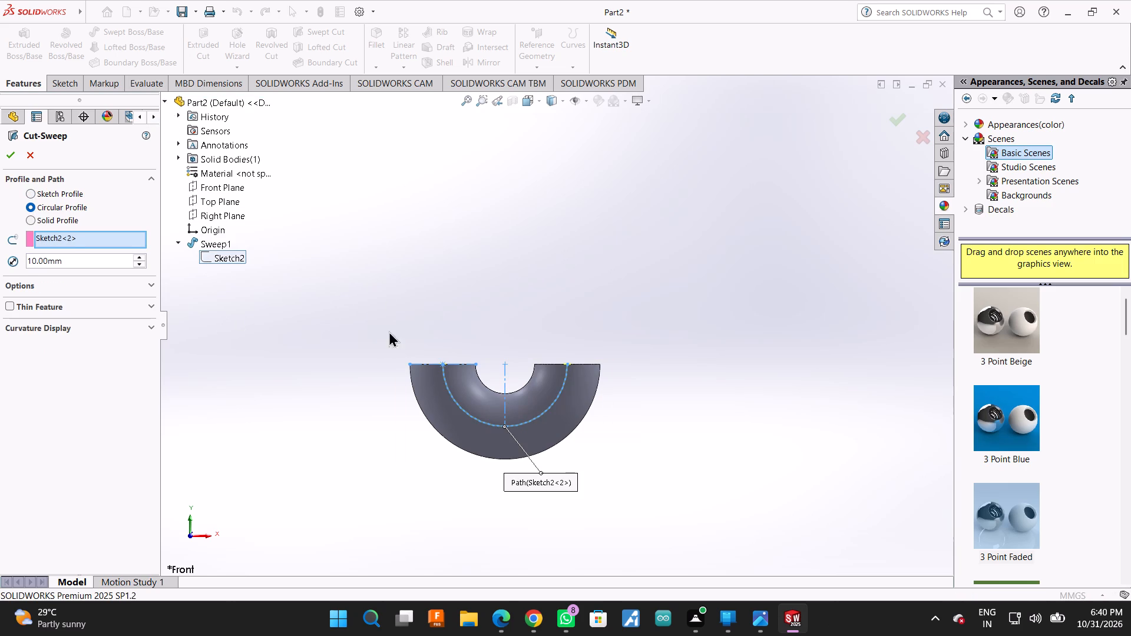
pyautogui.rightClick(475, 298)
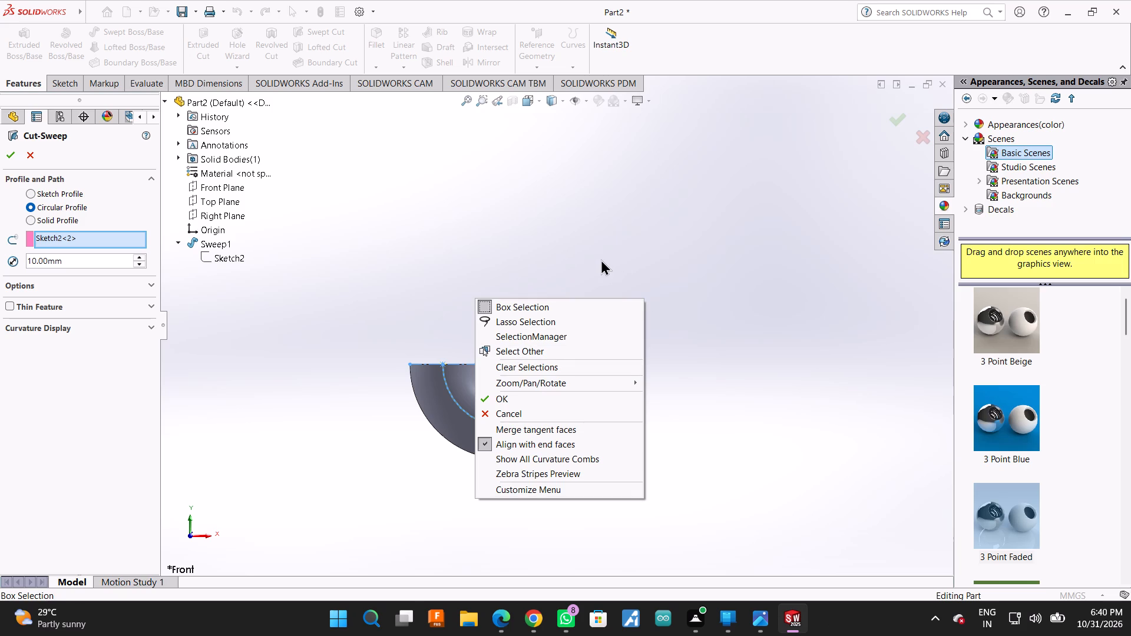
pyautogui.doubleClick(97, 260)
pyautogui.write('70')
pyautogui.press('Return')
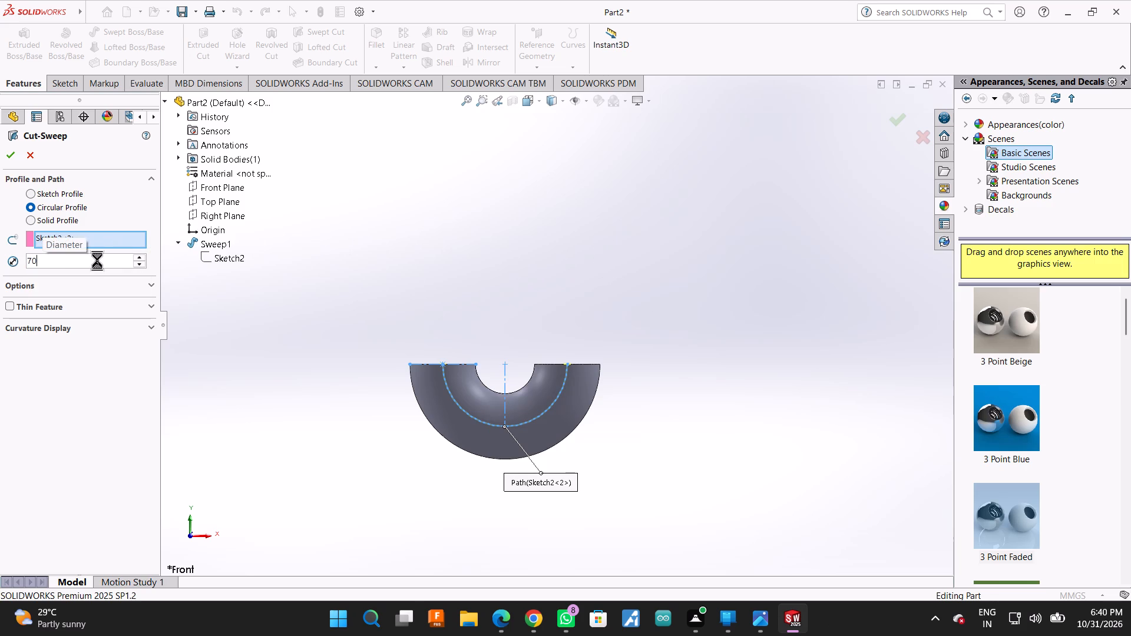
pyautogui.click(6, 149)
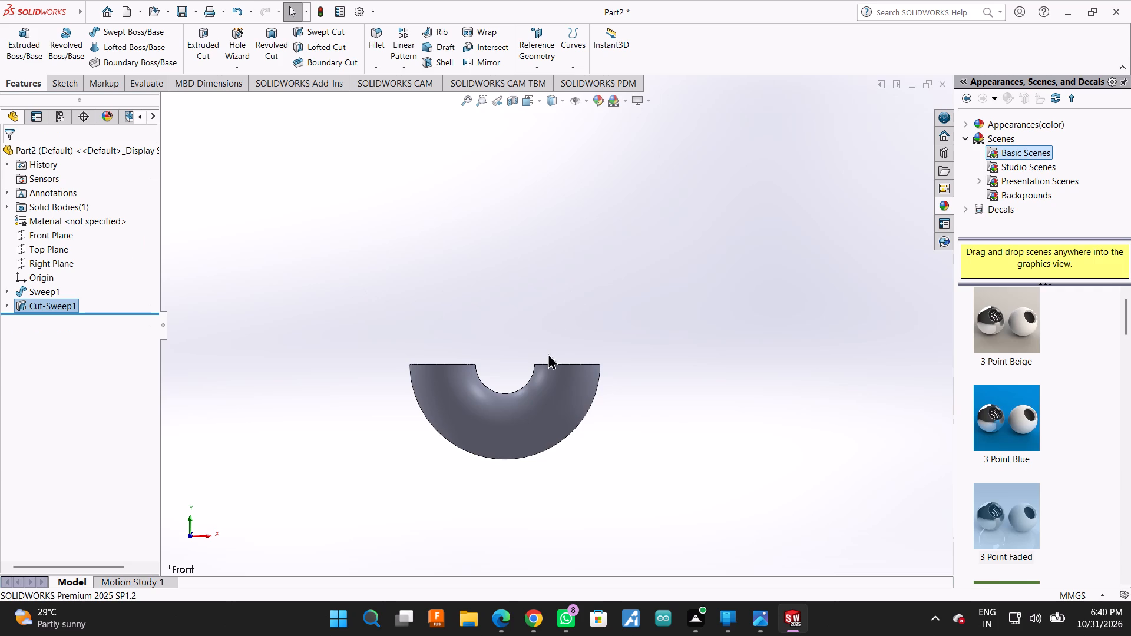
# Examine the hollow half-ring from angled views and square to the Top Plane, checking both open ends.
pyautogui.rightClick(581, 304)
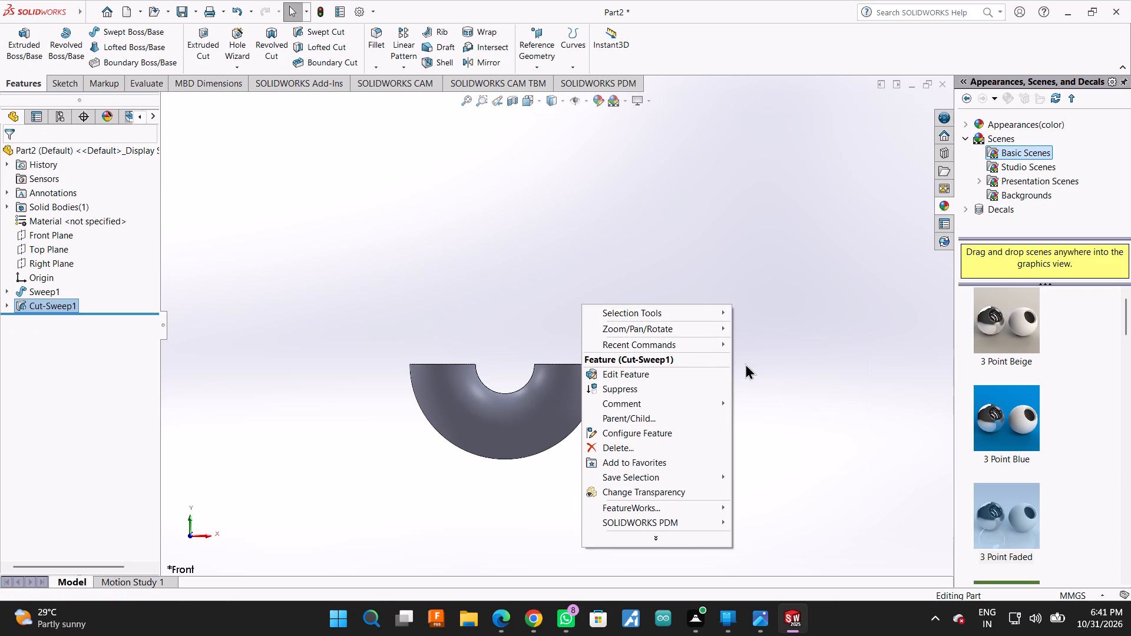
pyautogui.click(725, 332)
pyautogui.click(759, 387)
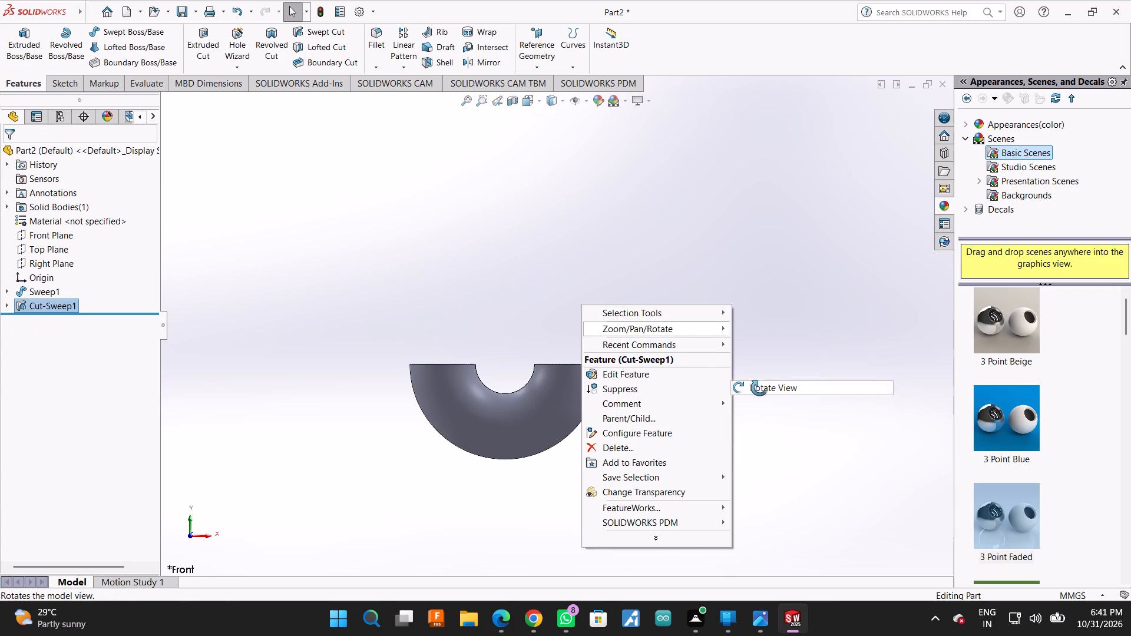
pyautogui.moveTo(739, 355); pyautogui.dragTo(697, 382)
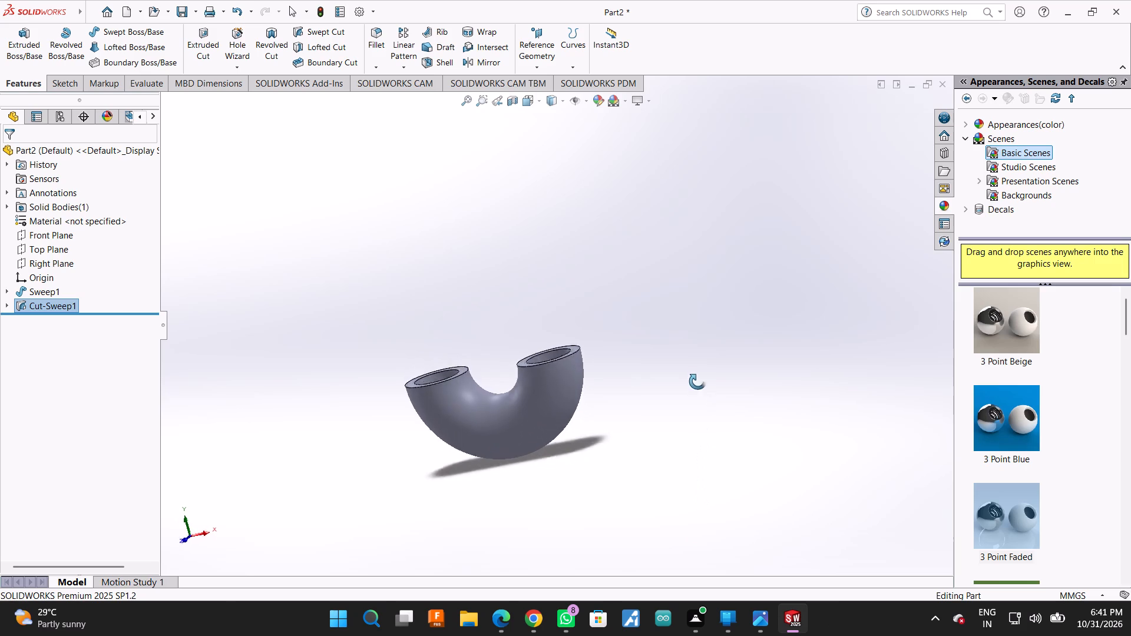
pyautogui.moveTo(697, 382); pyautogui.dragTo(768, 385)
pyautogui.press('Escape')
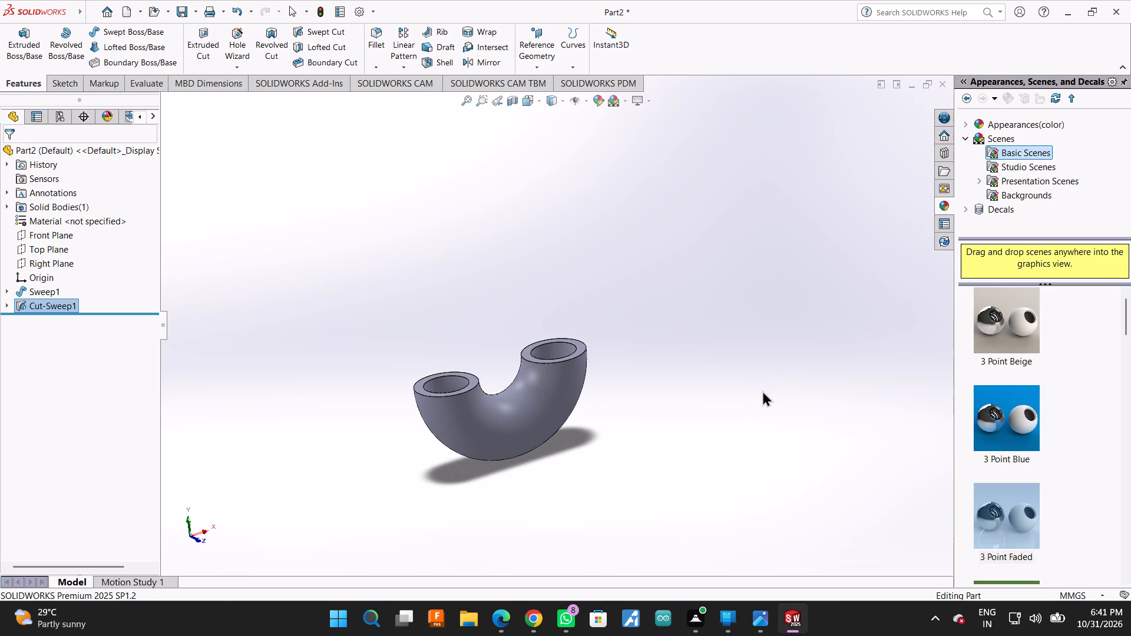
pyautogui.scroll(1, 643, 419)
pyautogui.moveTo(615, 422); pyautogui.dragTo(552, 450)
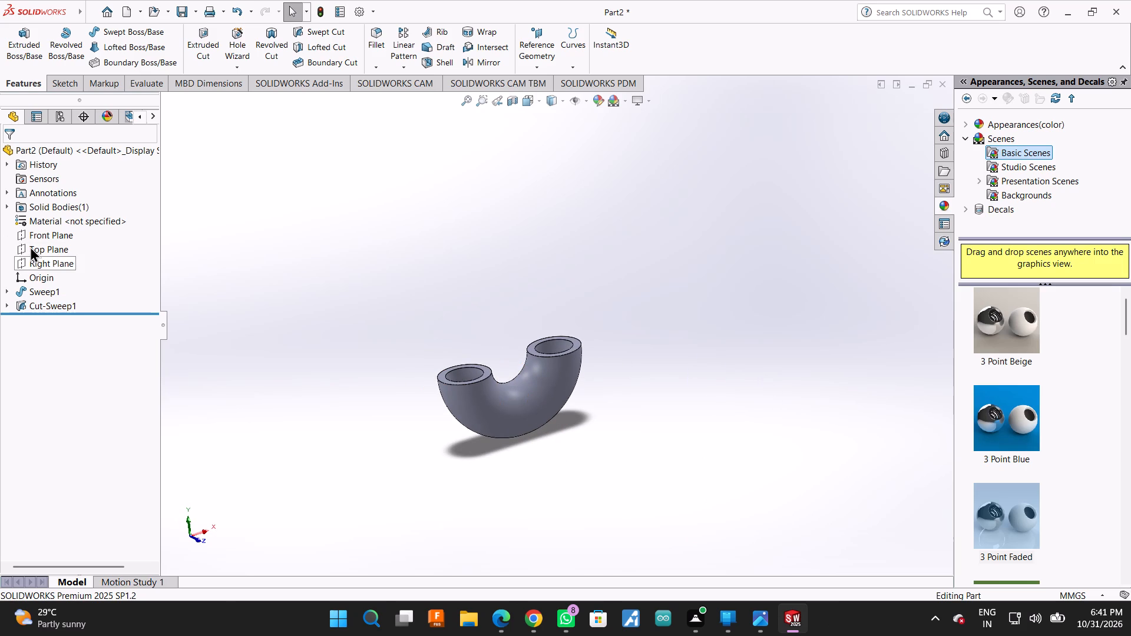
pyautogui.click(30, 246)
pyautogui.click(91, 233)
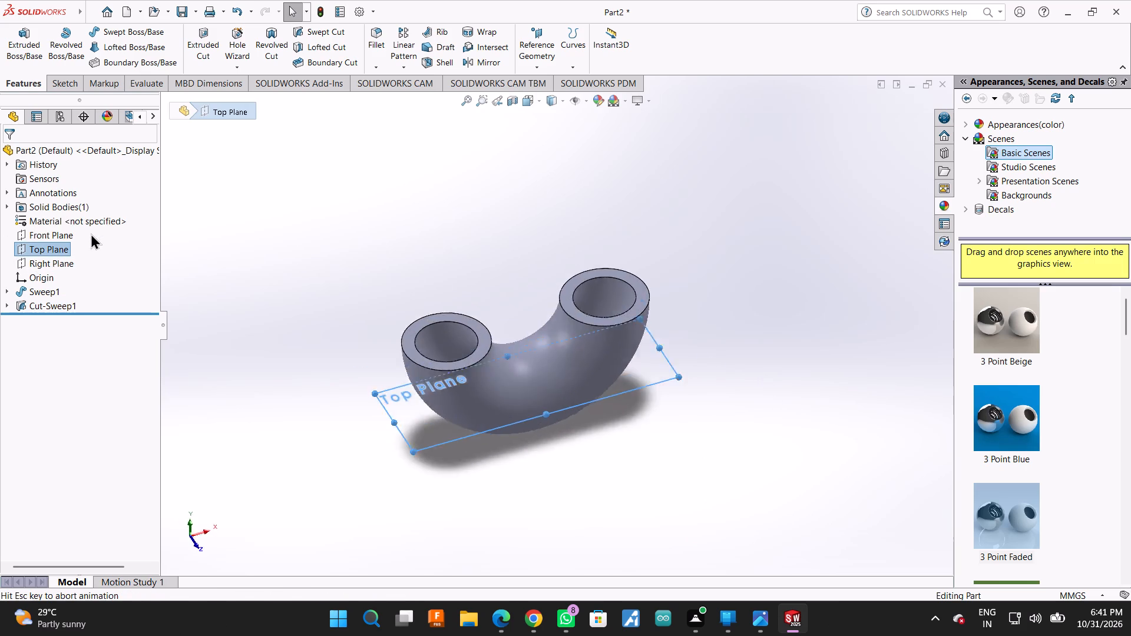
pyautogui.click(39, 242)
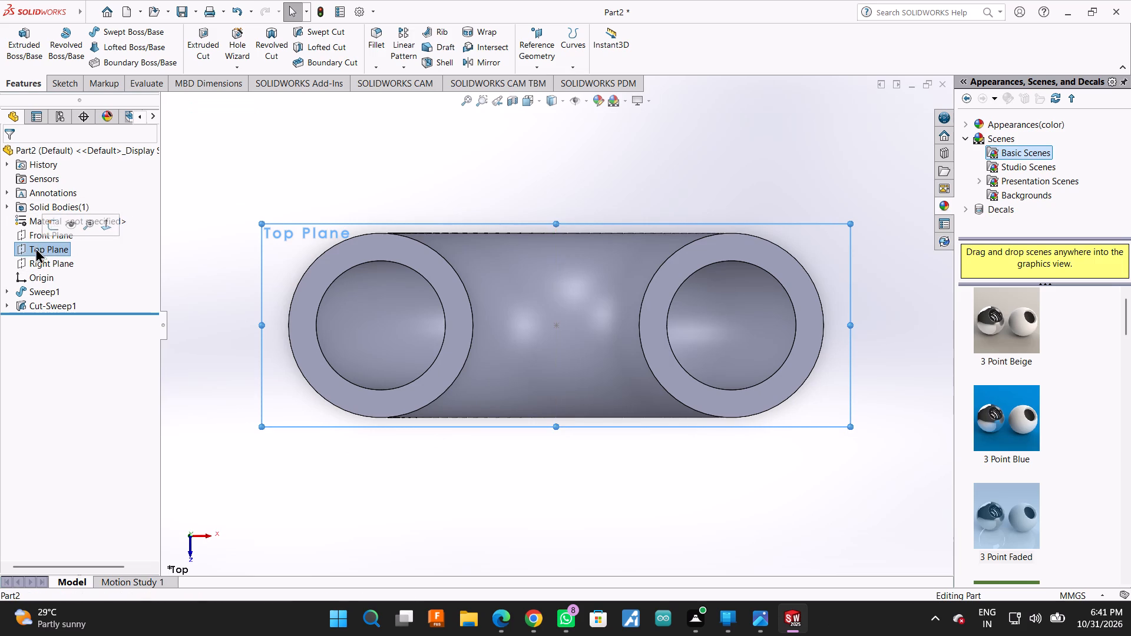
pyautogui.click(78, 251)
pyautogui.click(82, 248)
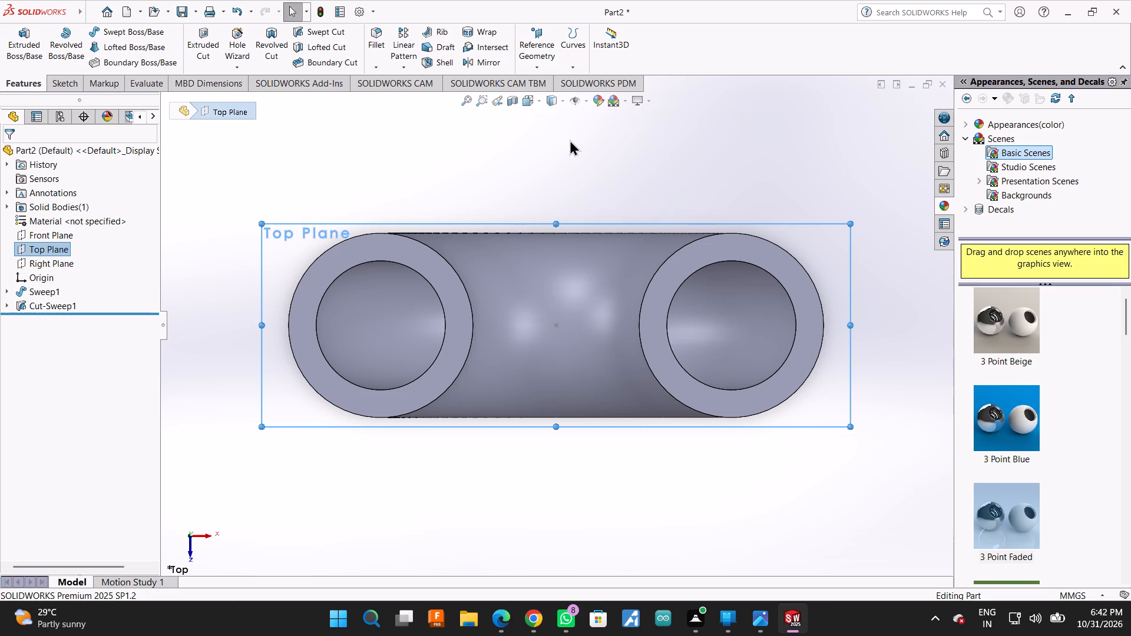
pyautogui.scroll(2, 699, 244)
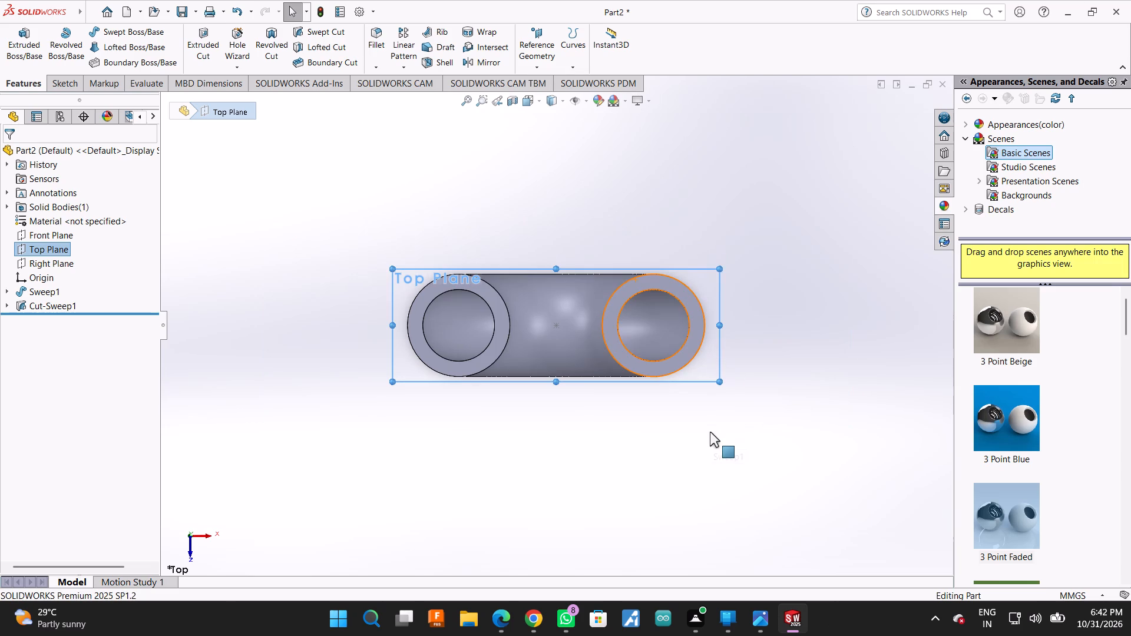
pyautogui.press('Escape')
pyautogui.rightClick(778, 274)
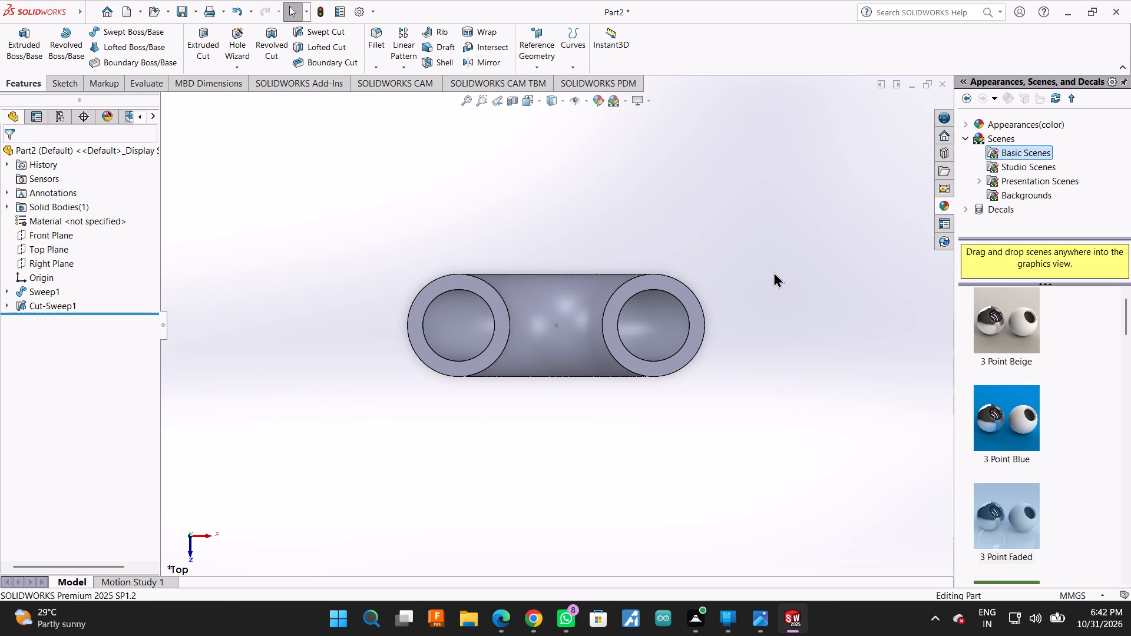
pyautogui.click(803, 324)
pyautogui.moveTo(769, 412); pyautogui.dragTo(768, 259)
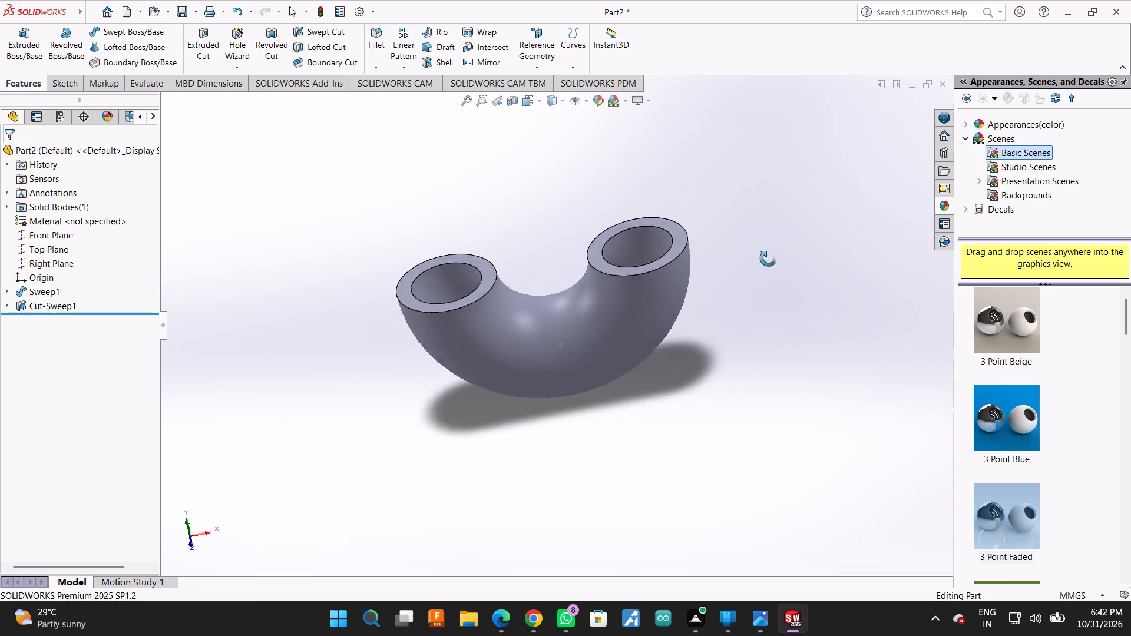
pyautogui.moveTo(768, 259); pyautogui.dragTo(732, 286)
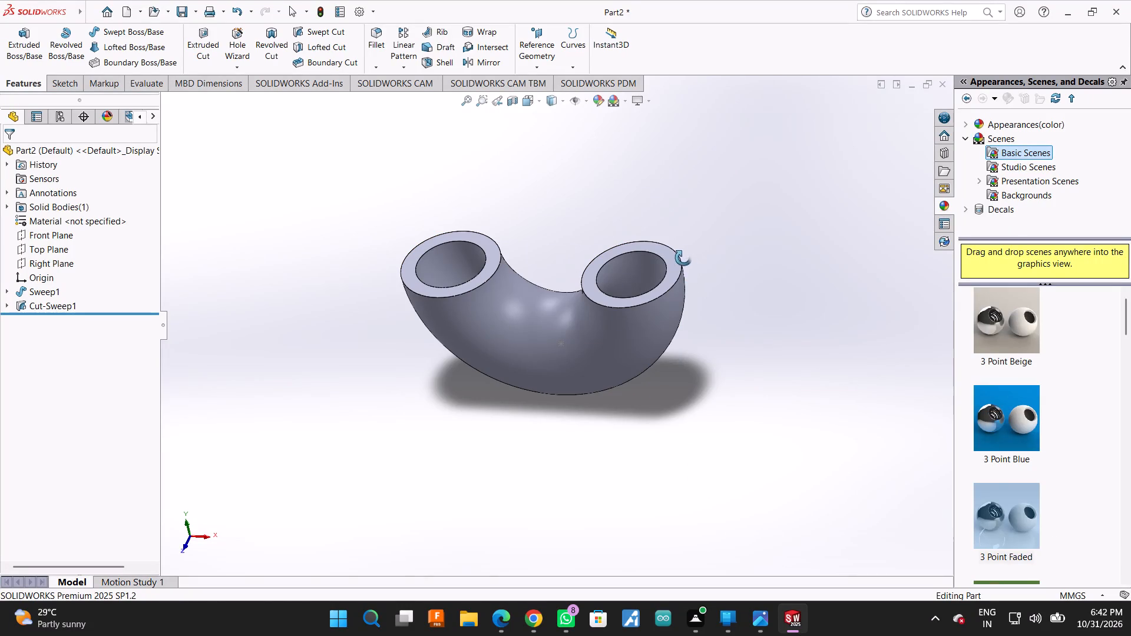
pyautogui.press('Escape')
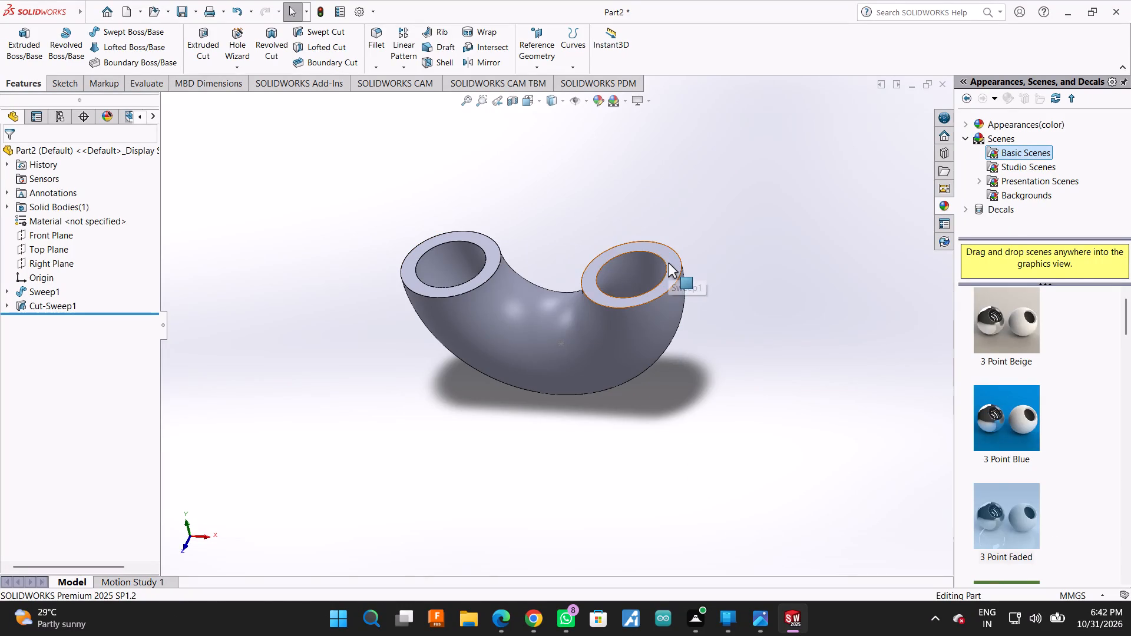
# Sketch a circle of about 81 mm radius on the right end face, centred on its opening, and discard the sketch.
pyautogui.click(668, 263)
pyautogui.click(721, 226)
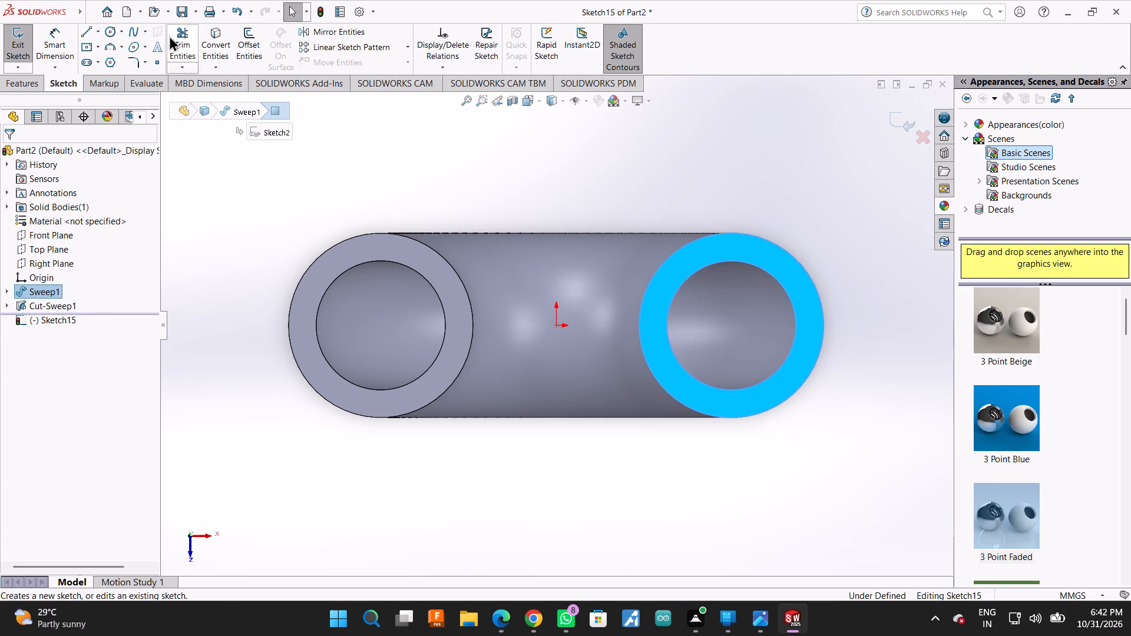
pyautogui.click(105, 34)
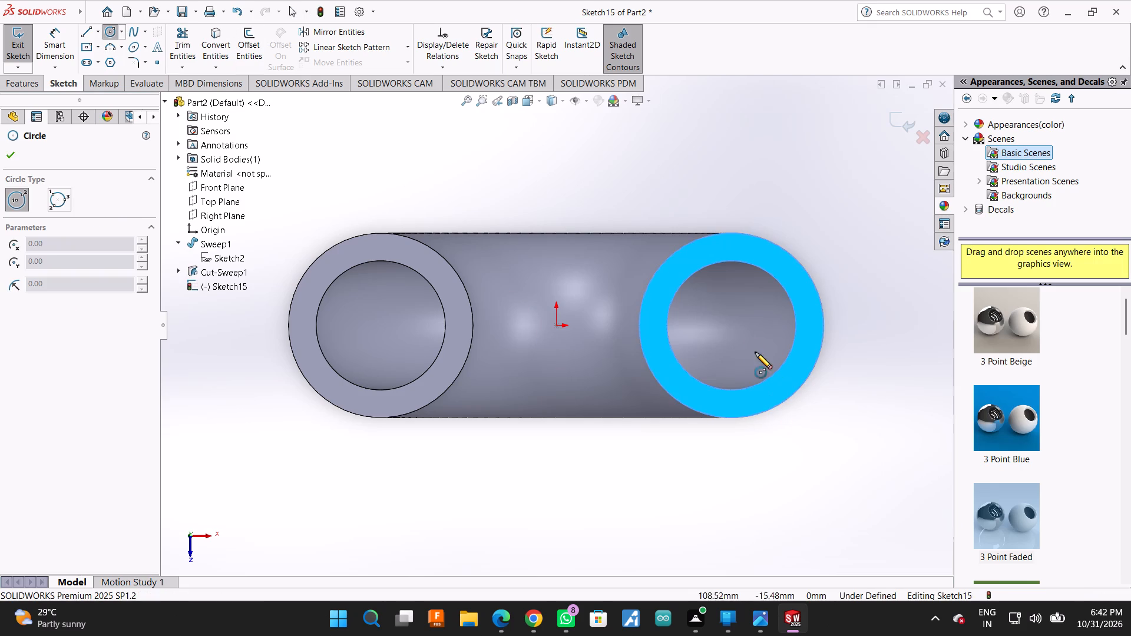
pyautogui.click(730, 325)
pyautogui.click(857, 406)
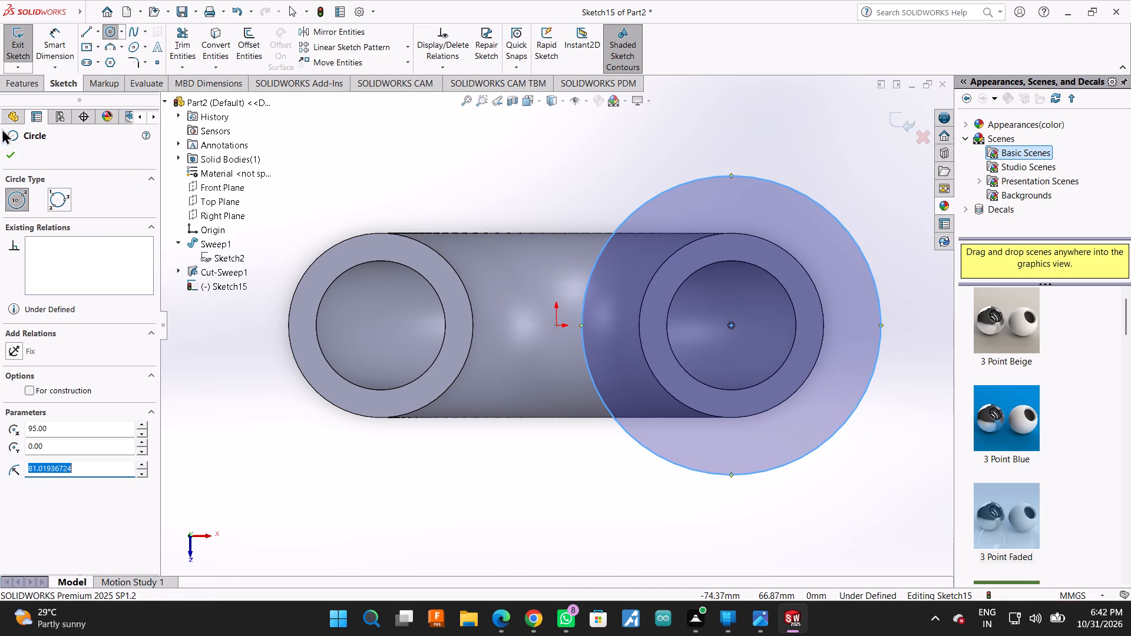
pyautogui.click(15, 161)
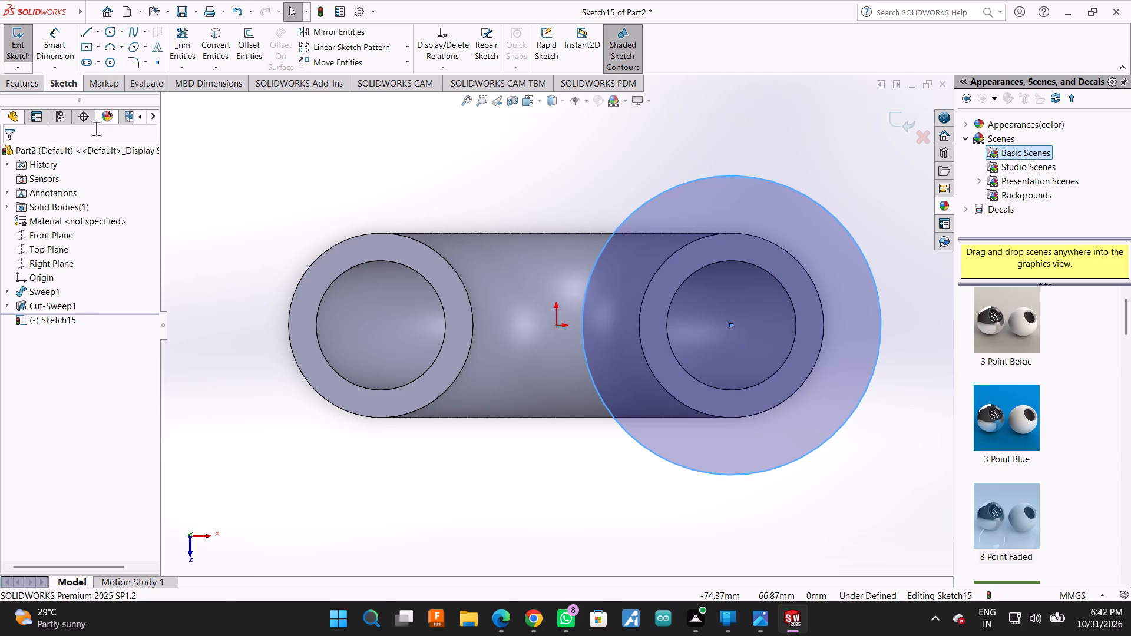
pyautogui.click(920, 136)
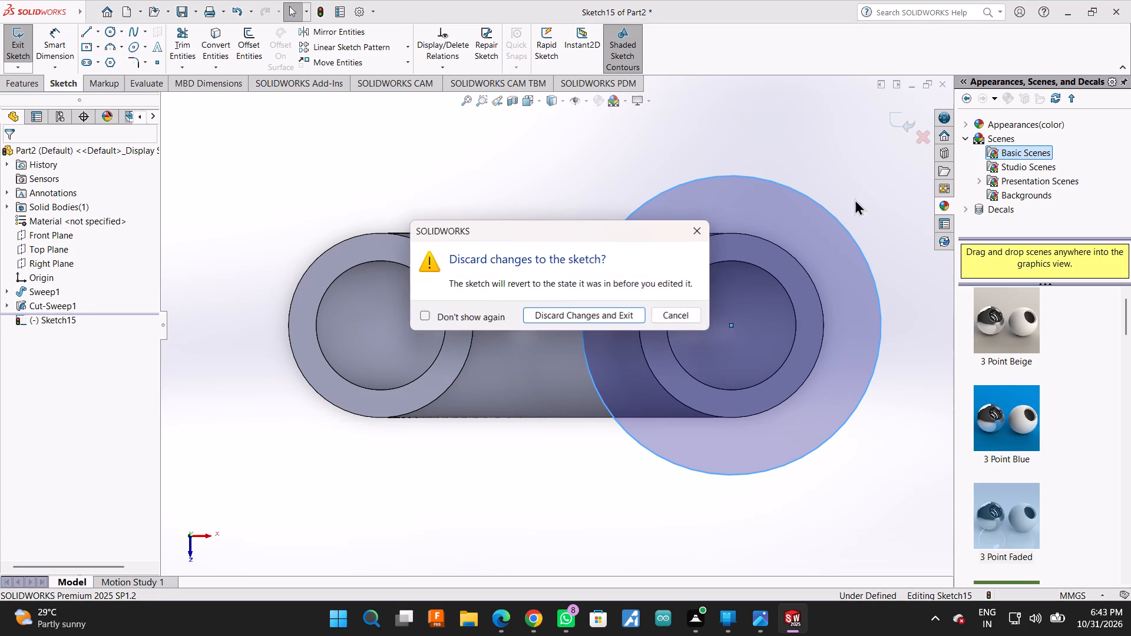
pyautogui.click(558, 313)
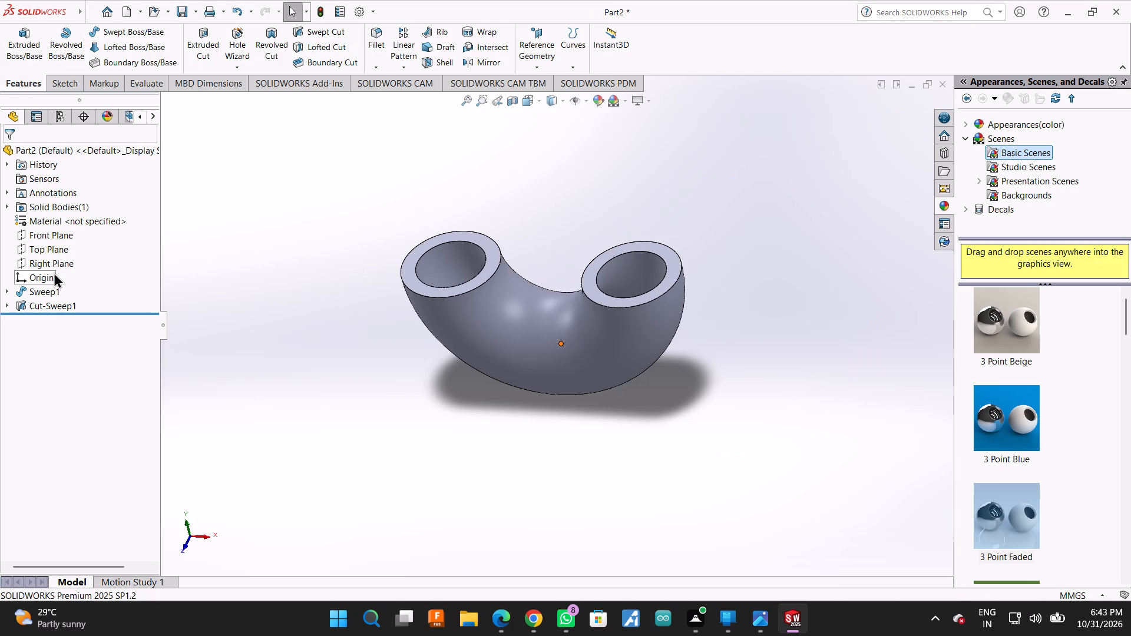
# Open the sweep's path sketch, examine its geometry and dimensions, and exit it.
pyautogui.click(4, 290)
pyautogui.click(38, 308)
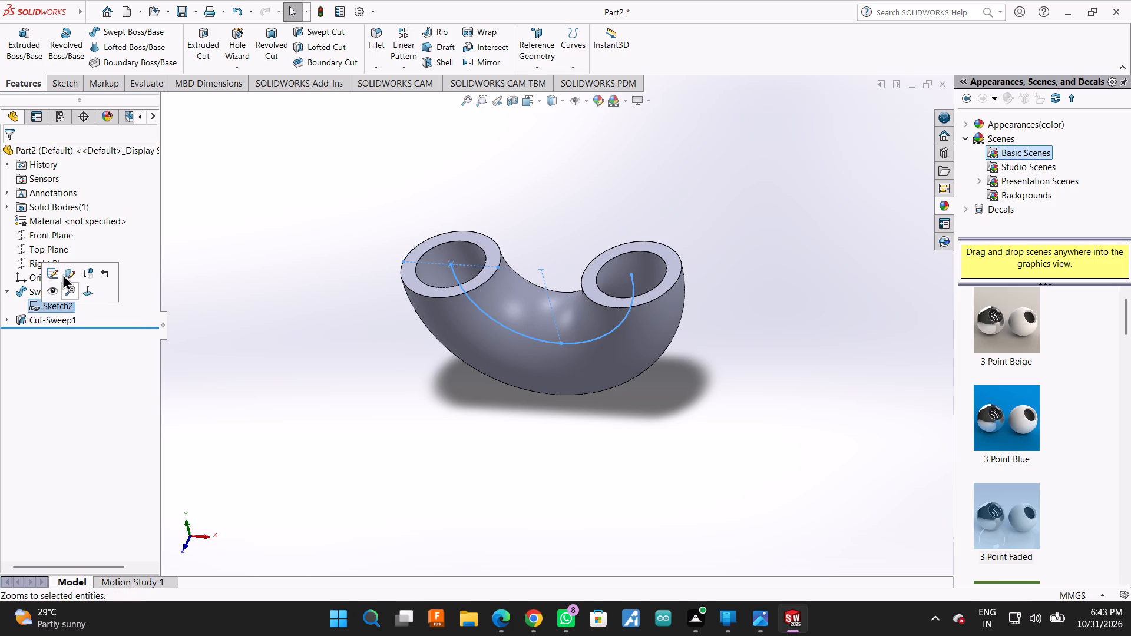
pyautogui.click(58, 271)
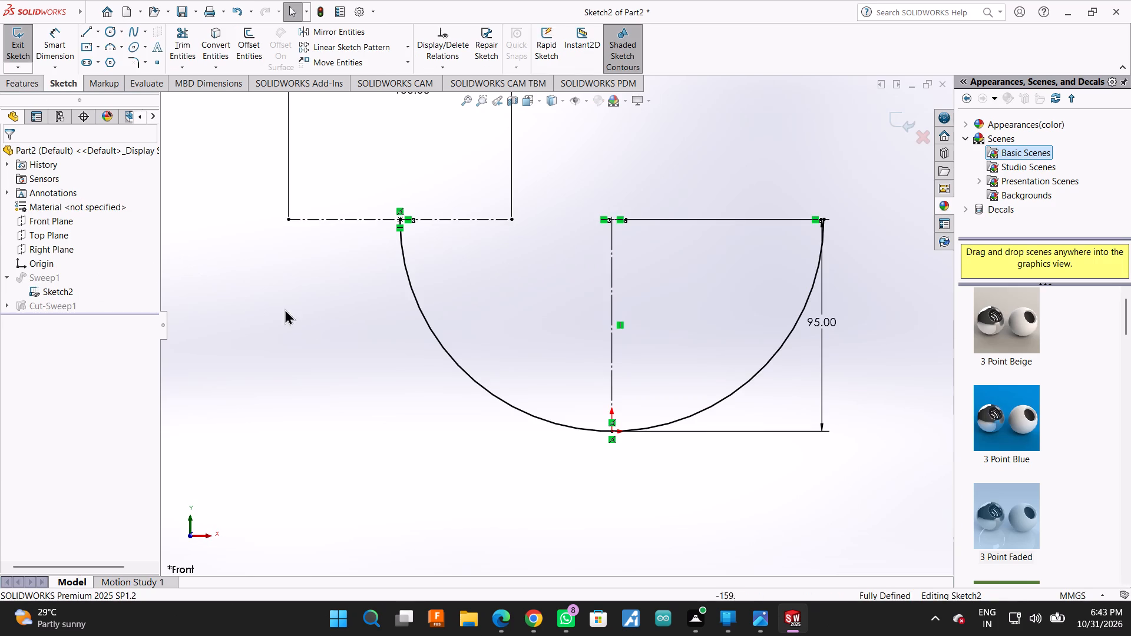
pyautogui.scroll(2, 314, 314)
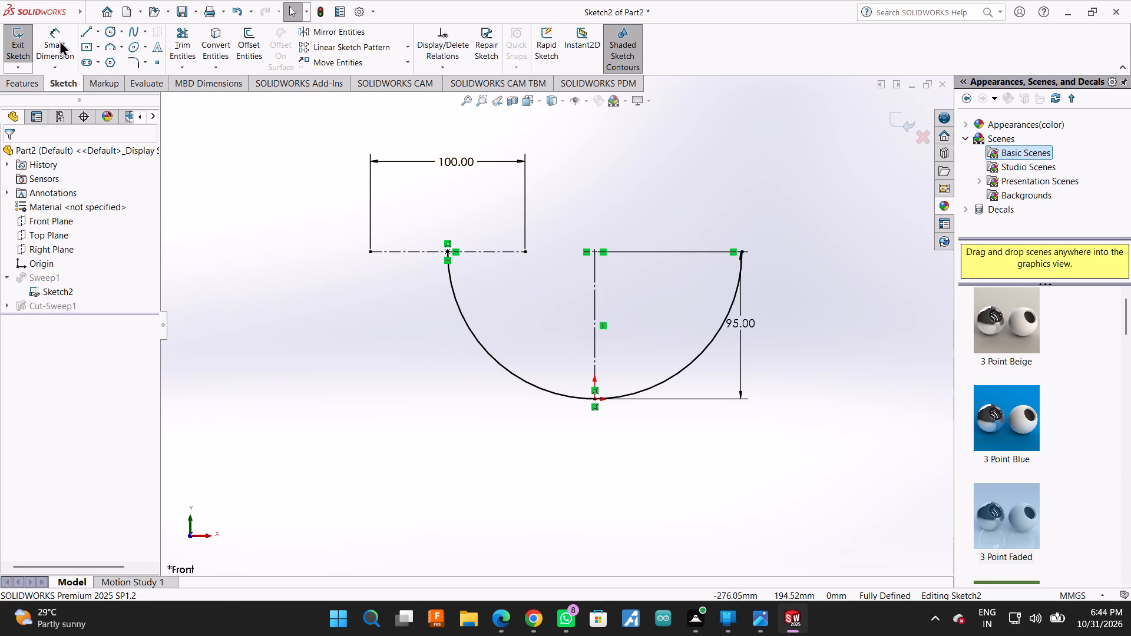
pyautogui.click(897, 126)
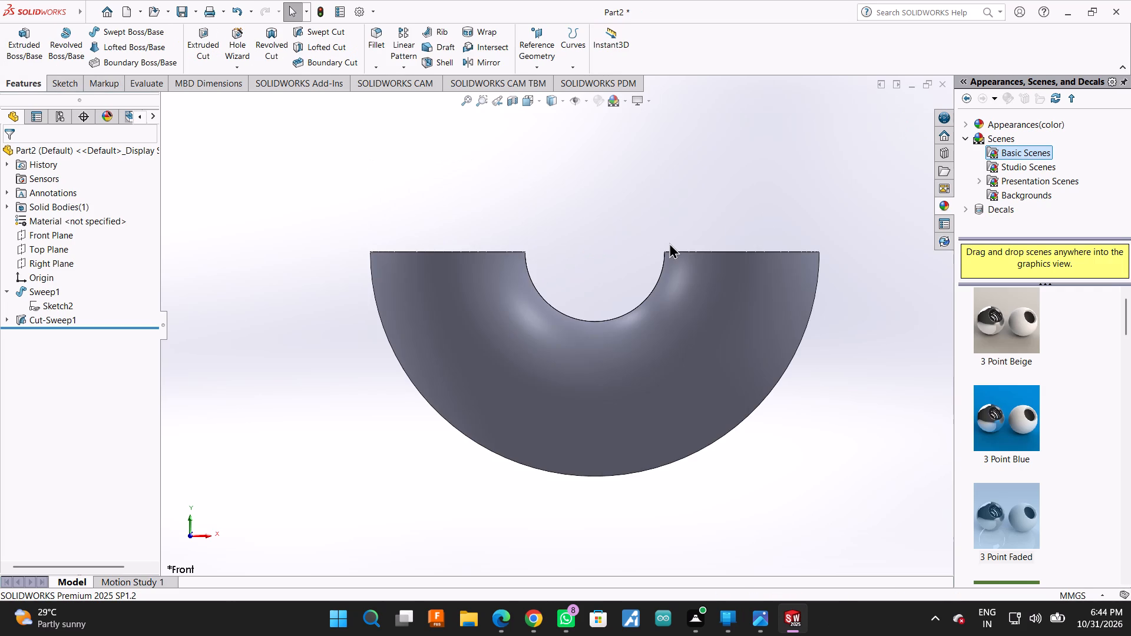
# Sketch a circle of about 85 mm radius on the half-ring's right end face, centred on its opening.
pyautogui.scroll(1, 686, 198)
pyautogui.rightClick(686, 198)
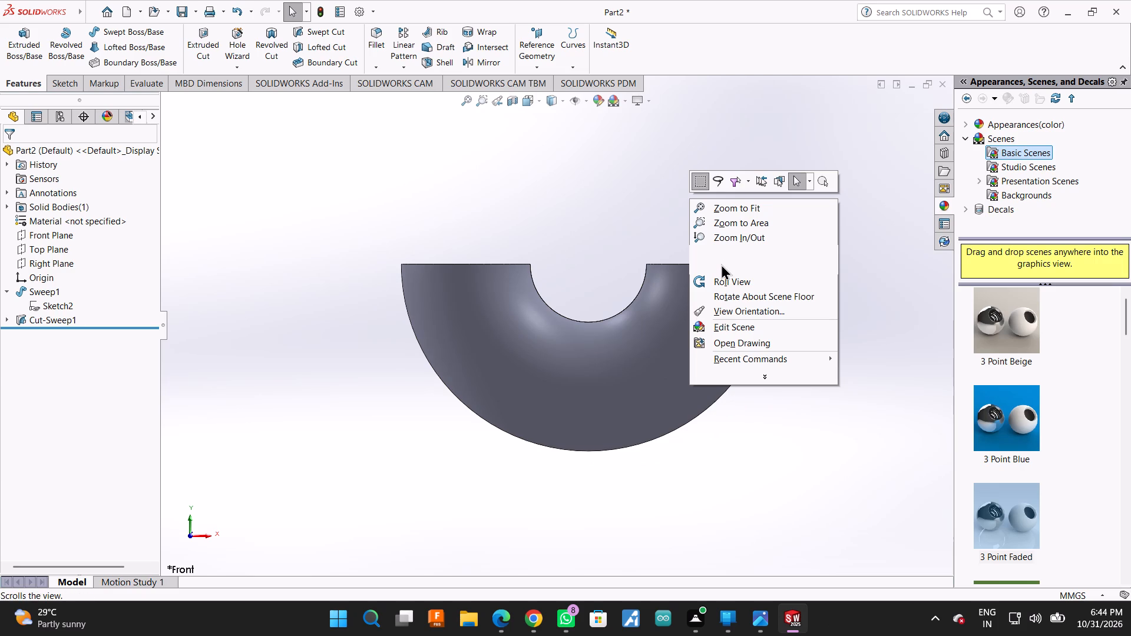
pyautogui.click(721, 258)
pyautogui.moveTo(726, 223); pyautogui.dragTo(726, 261)
pyautogui.moveTo(839, 243); pyautogui.dragTo(840, 284)
pyautogui.press('Escape')
pyautogui.click(758, 273)
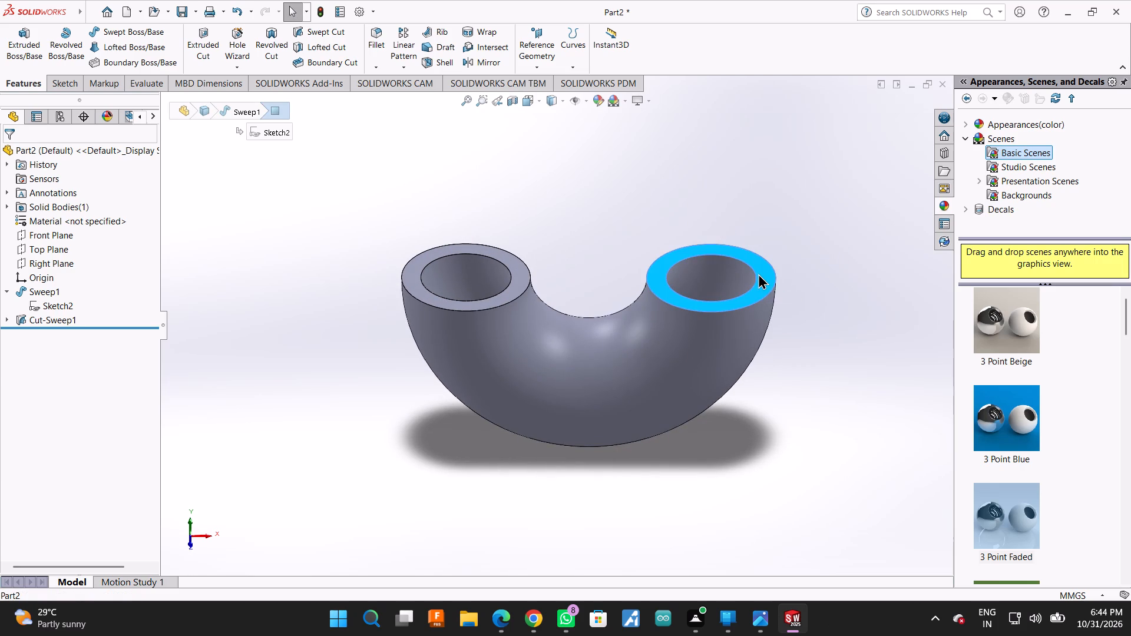
pyautogui.click(812, 245)
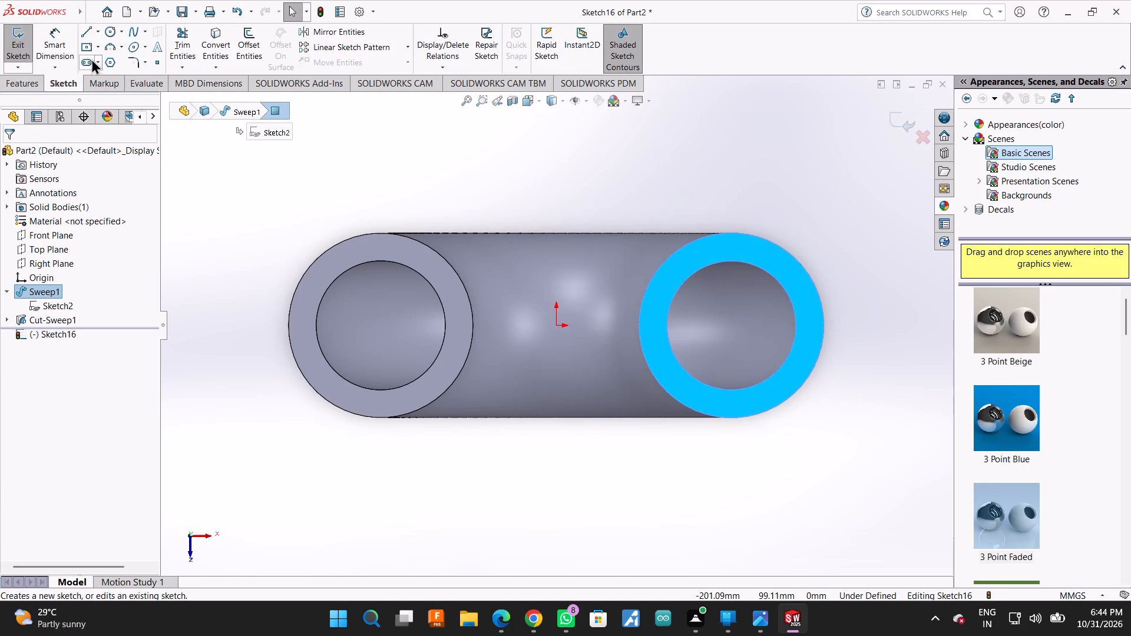
pyautogui.click(107, 37)
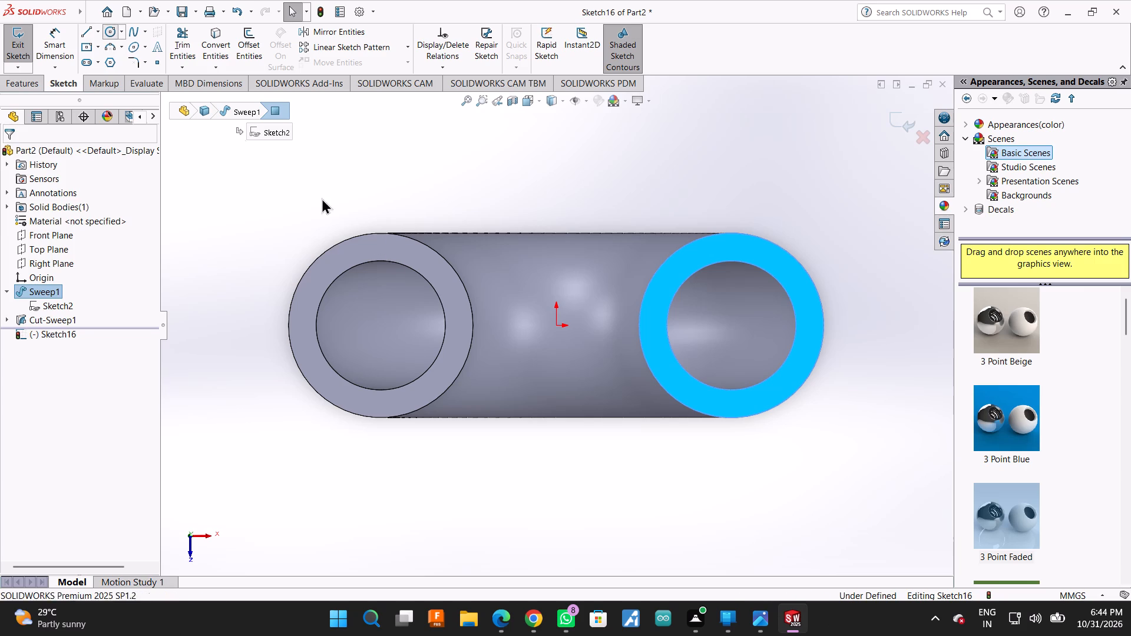
pyautogui.click(733, 326)
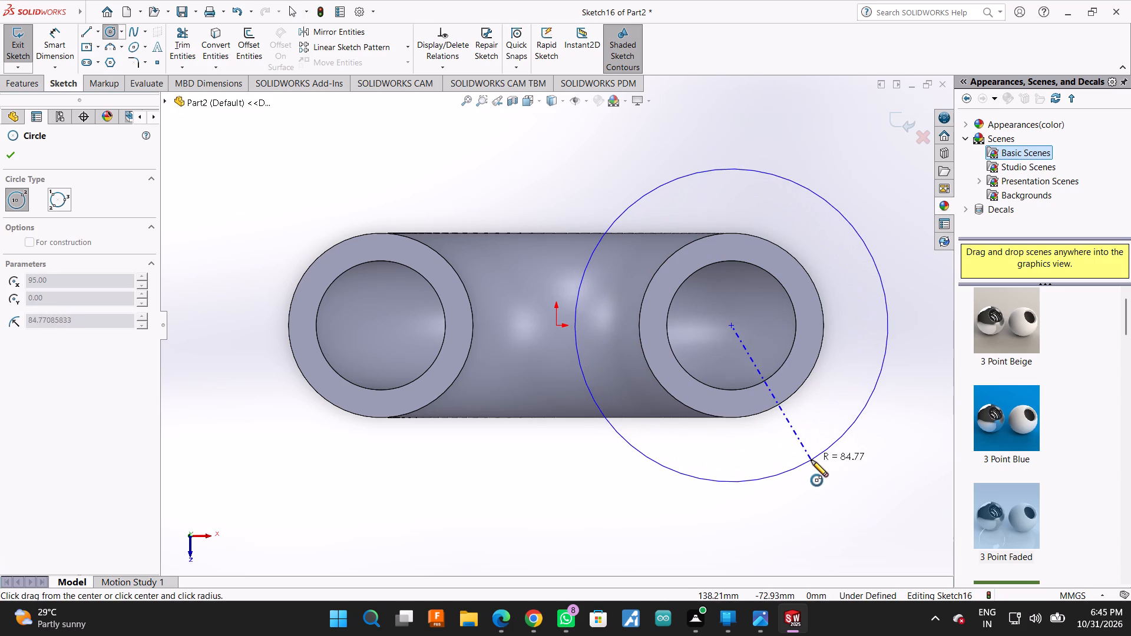
pyautogui.click(811, 460)
pyautogui.press('Escape')
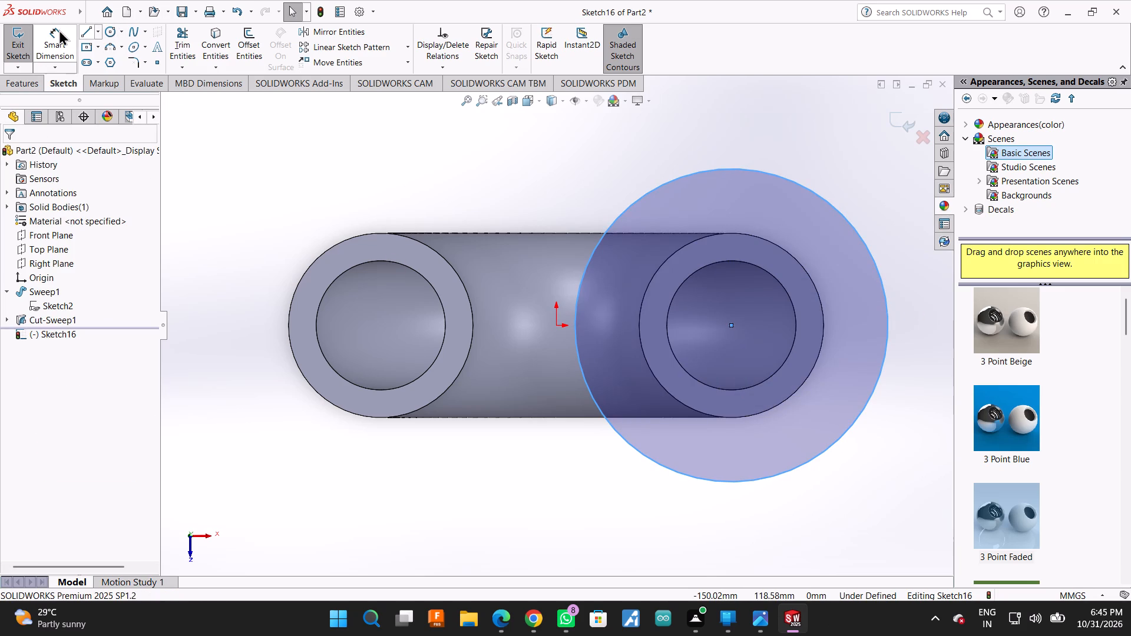
# Dimension the new circle's diameter to 162 mm.
pyautogui.click(59, 29)
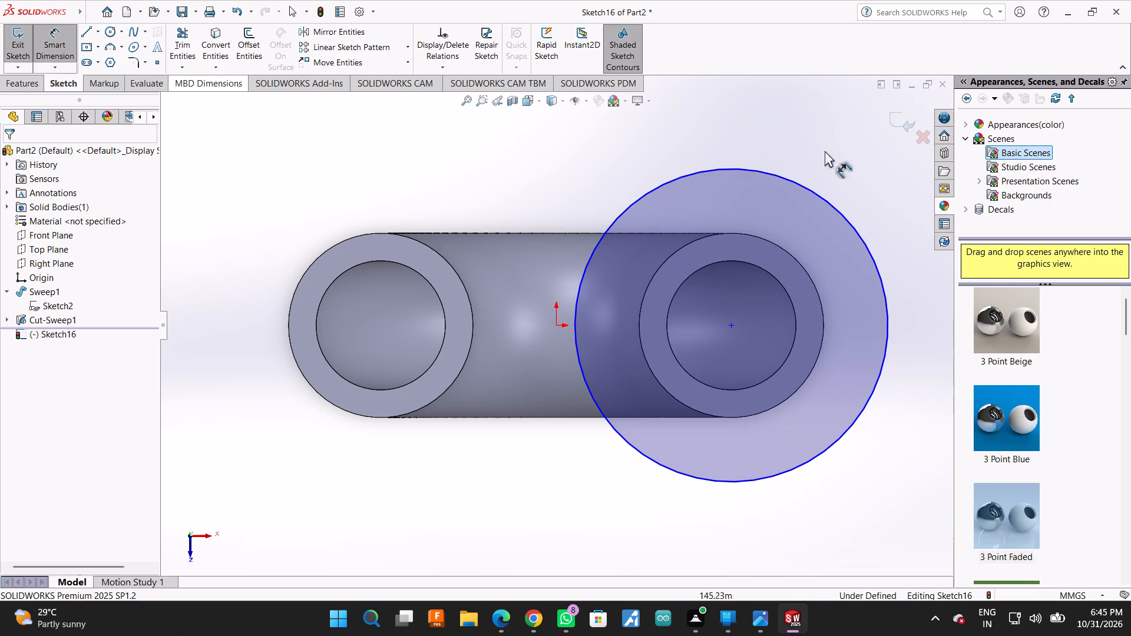
pyautogui.click(849, 224)
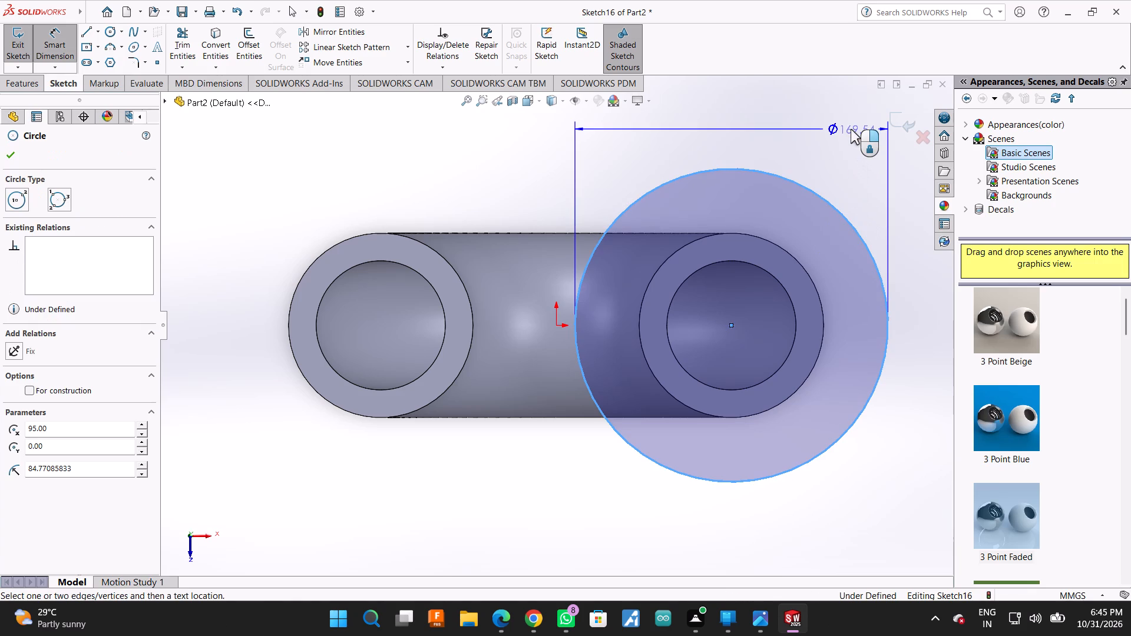
pyautogui.click(851, 129)
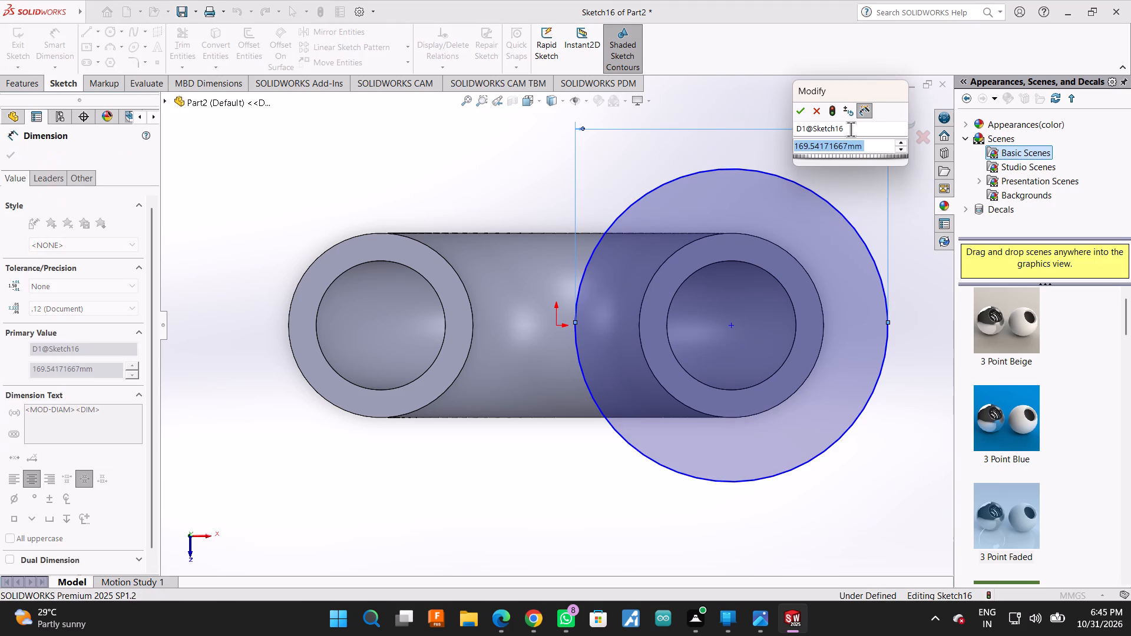
pyautogui.write('162')
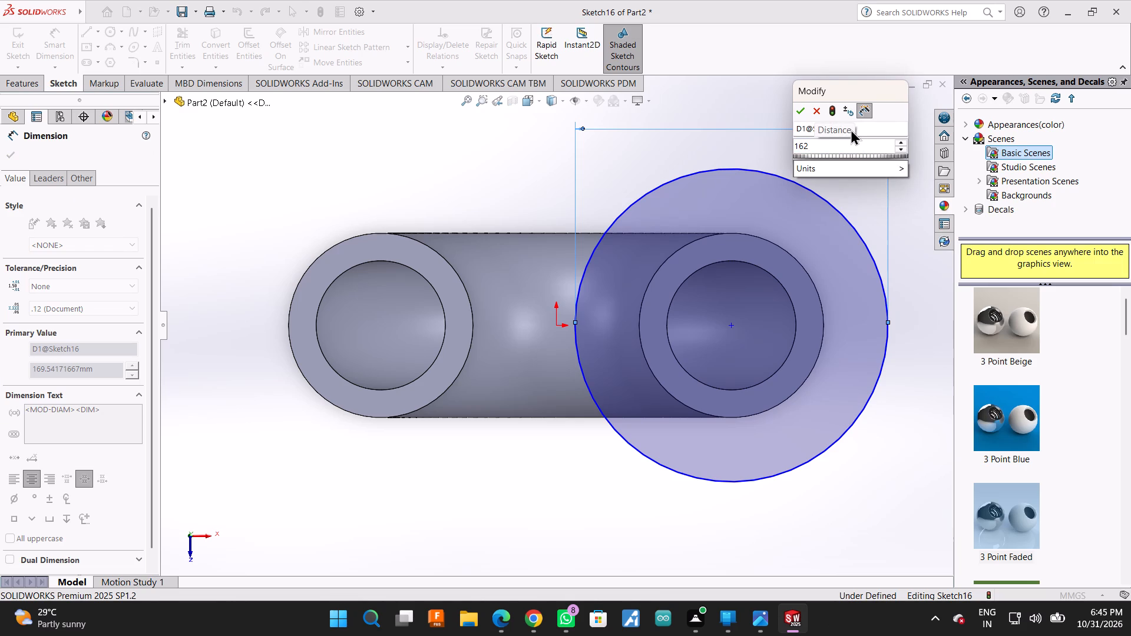
pyautogui.press('Return')
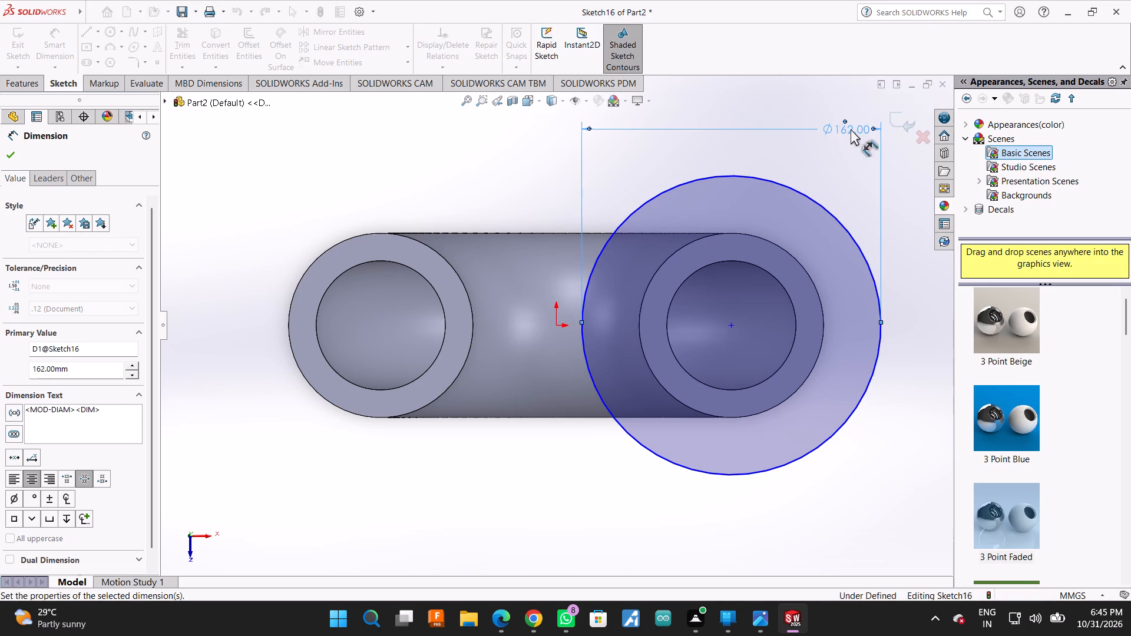
pyautogui.click(17, 156)
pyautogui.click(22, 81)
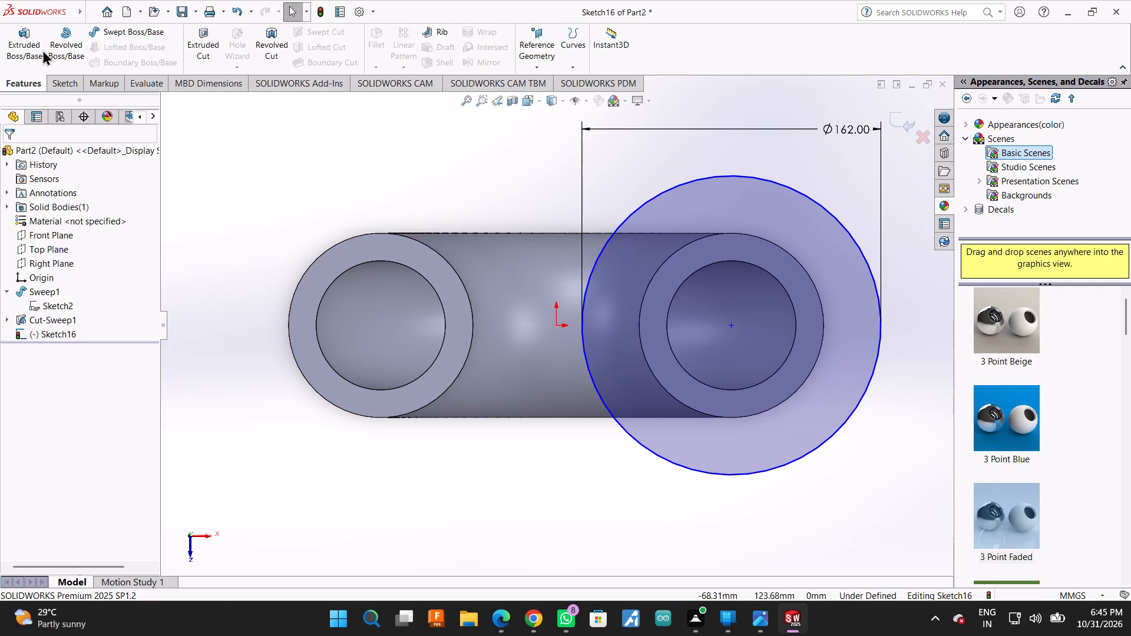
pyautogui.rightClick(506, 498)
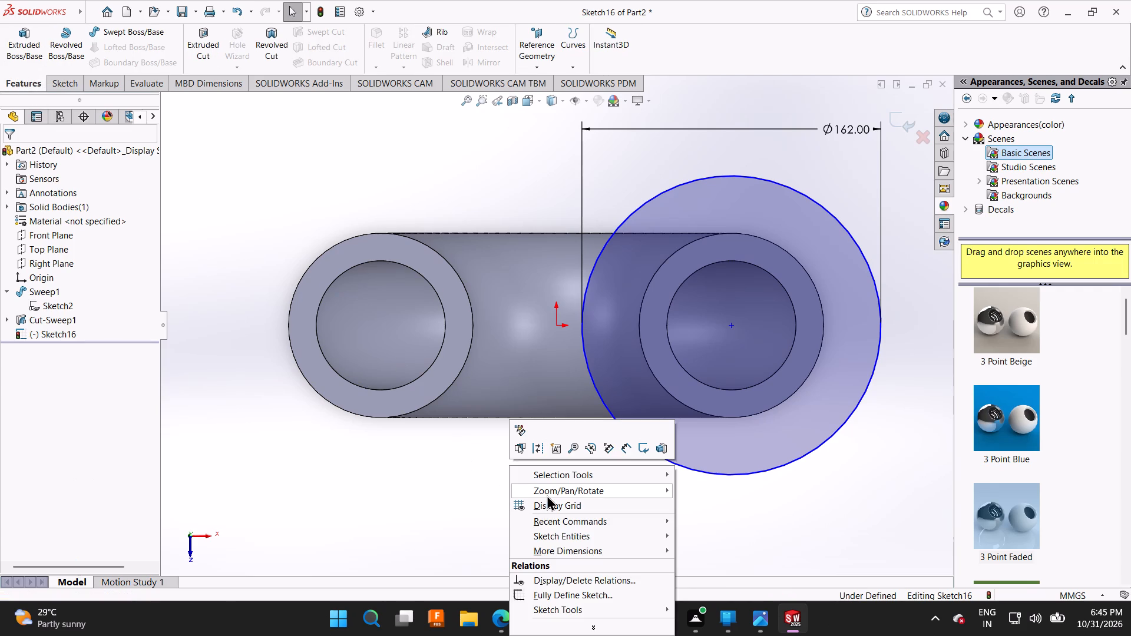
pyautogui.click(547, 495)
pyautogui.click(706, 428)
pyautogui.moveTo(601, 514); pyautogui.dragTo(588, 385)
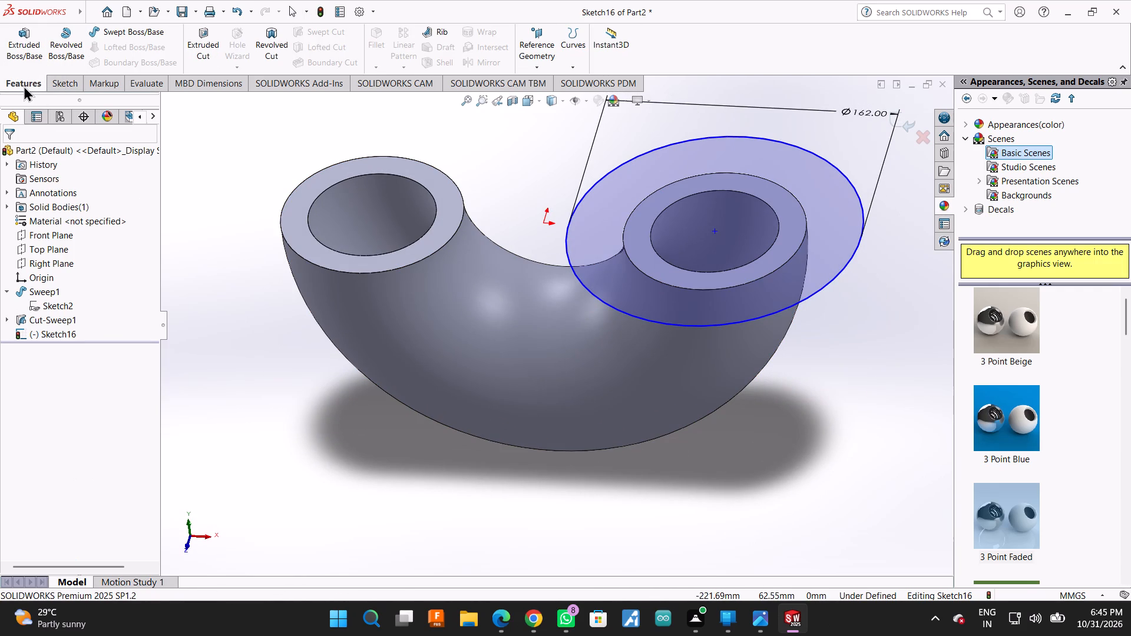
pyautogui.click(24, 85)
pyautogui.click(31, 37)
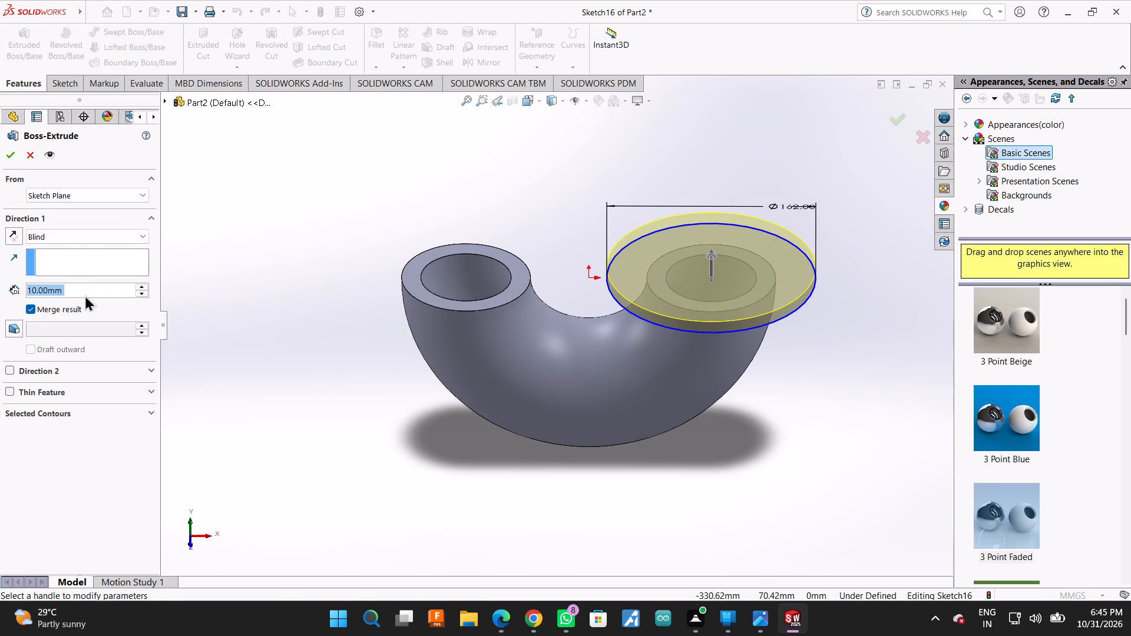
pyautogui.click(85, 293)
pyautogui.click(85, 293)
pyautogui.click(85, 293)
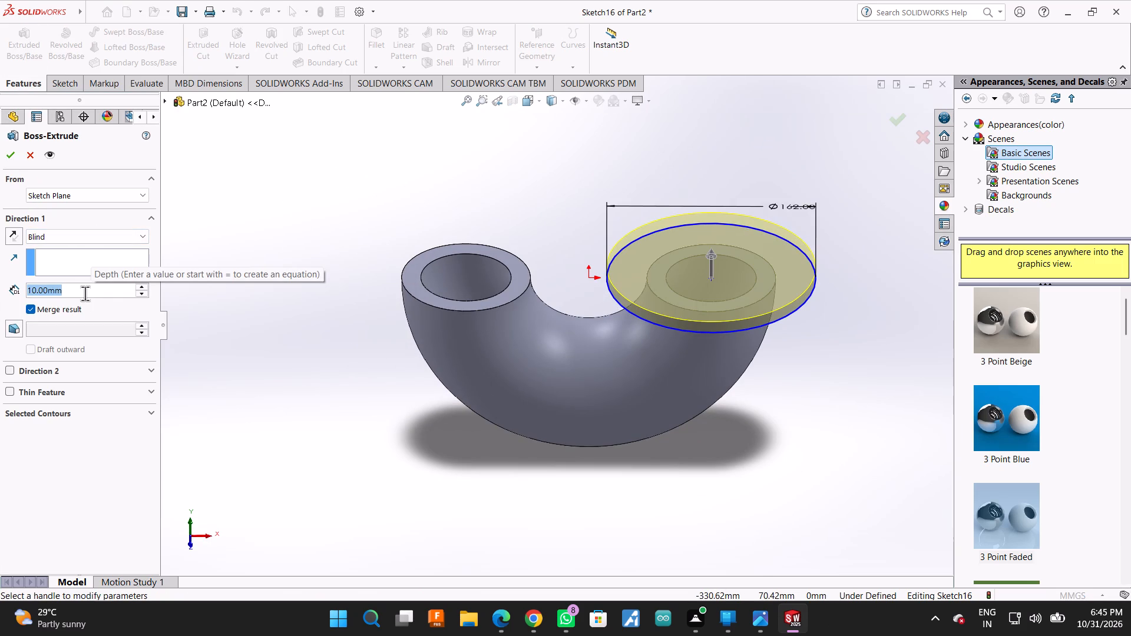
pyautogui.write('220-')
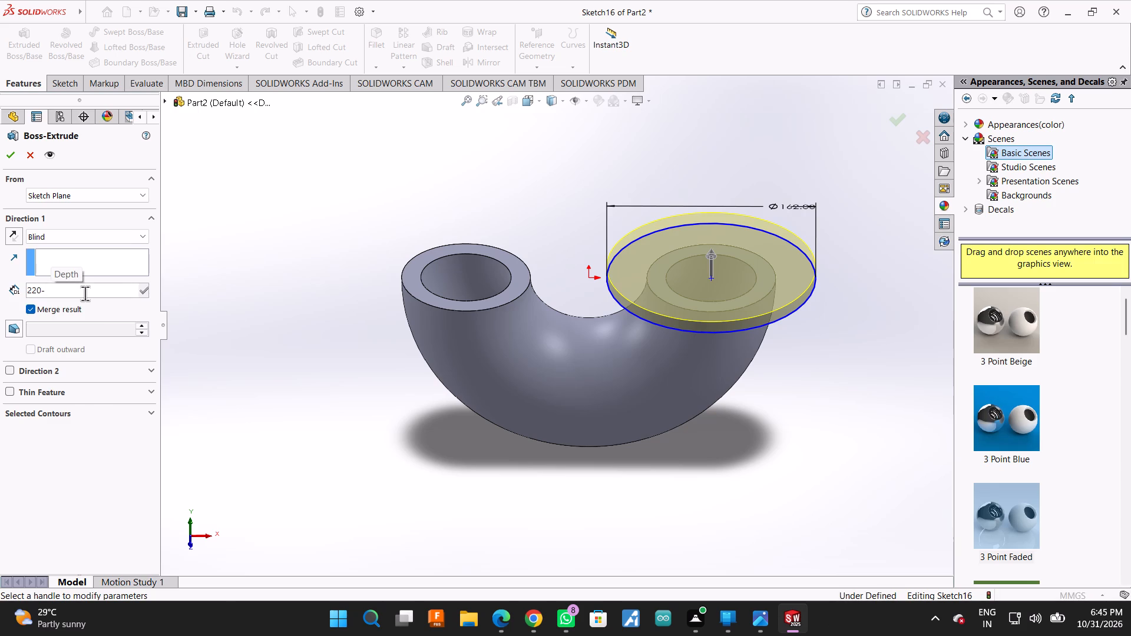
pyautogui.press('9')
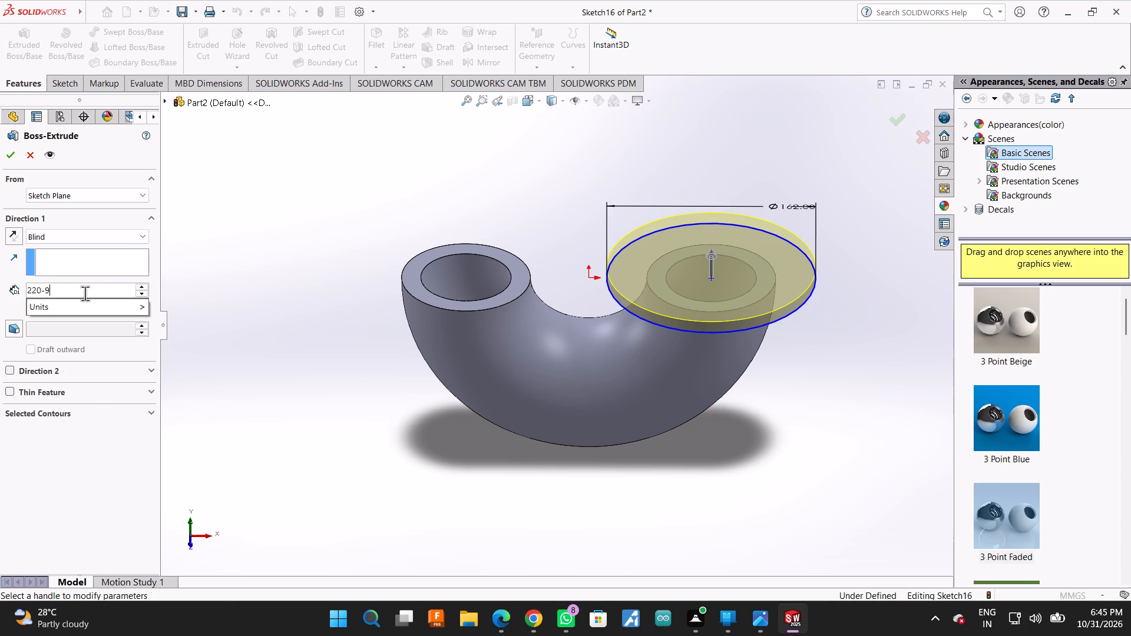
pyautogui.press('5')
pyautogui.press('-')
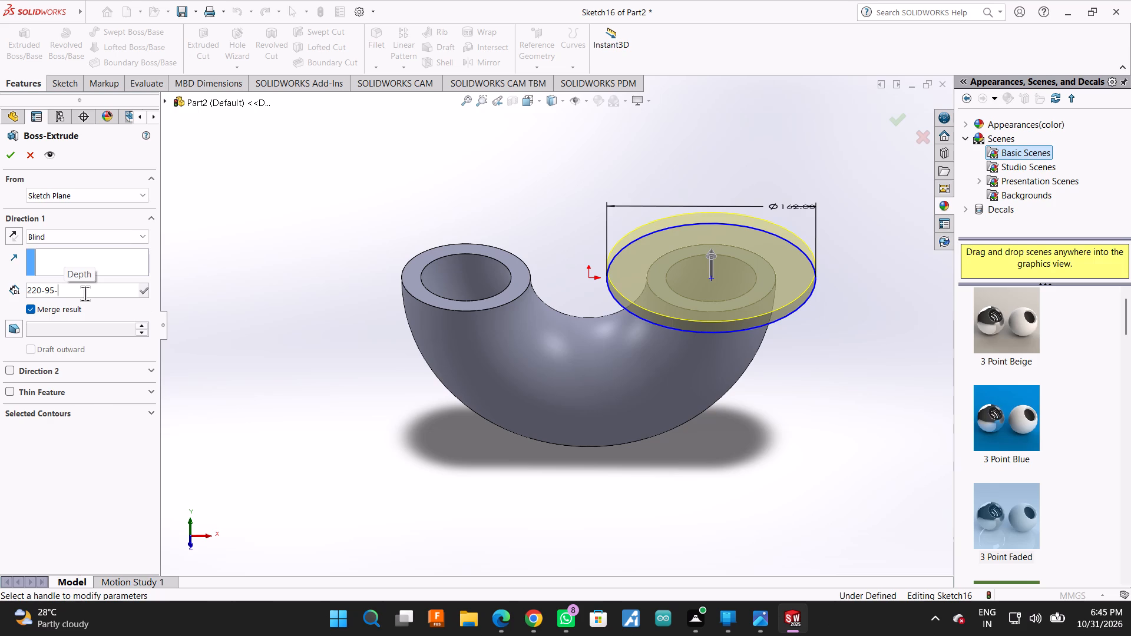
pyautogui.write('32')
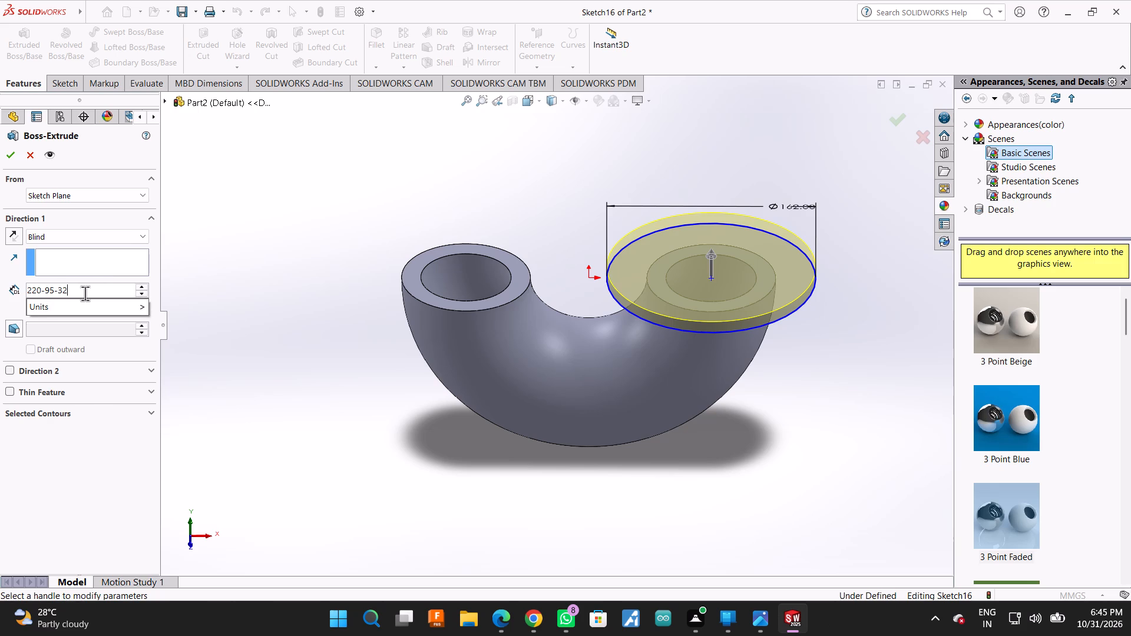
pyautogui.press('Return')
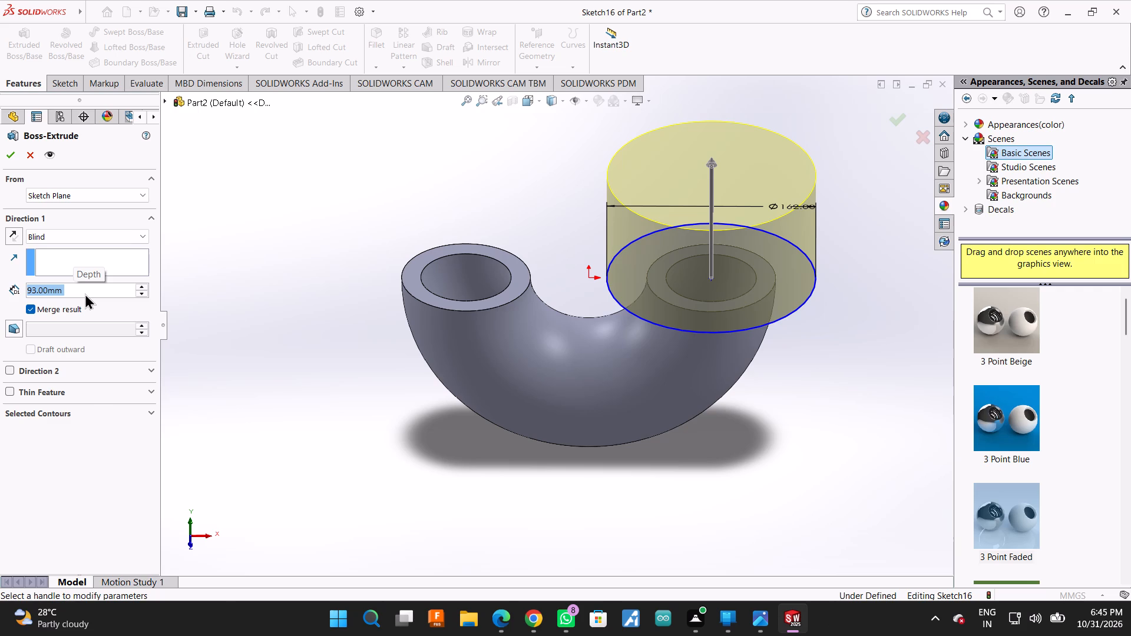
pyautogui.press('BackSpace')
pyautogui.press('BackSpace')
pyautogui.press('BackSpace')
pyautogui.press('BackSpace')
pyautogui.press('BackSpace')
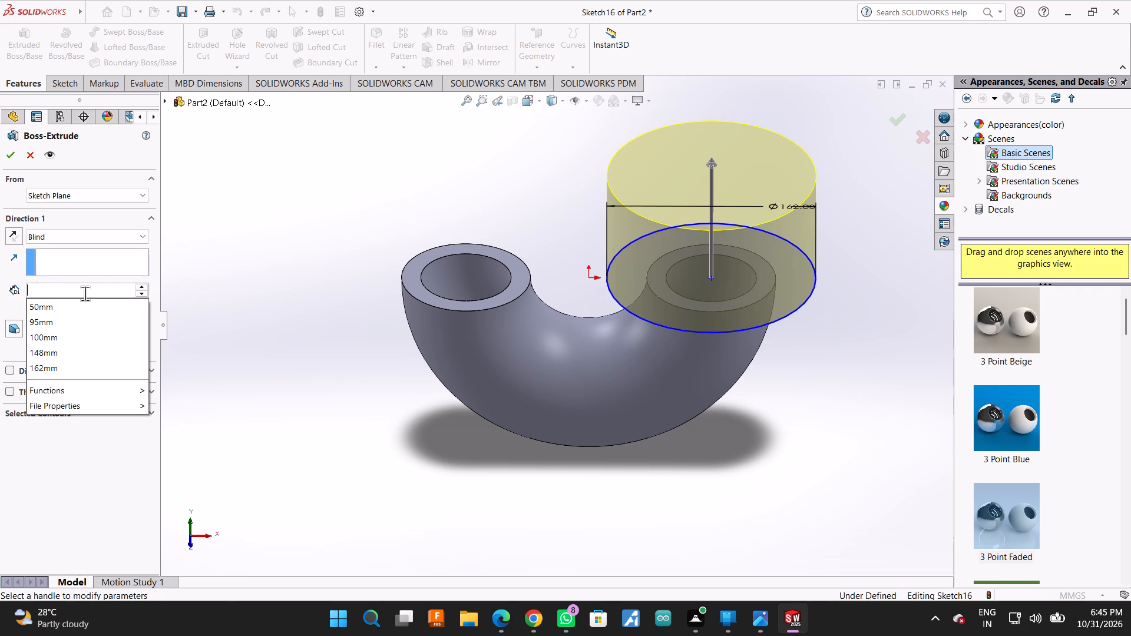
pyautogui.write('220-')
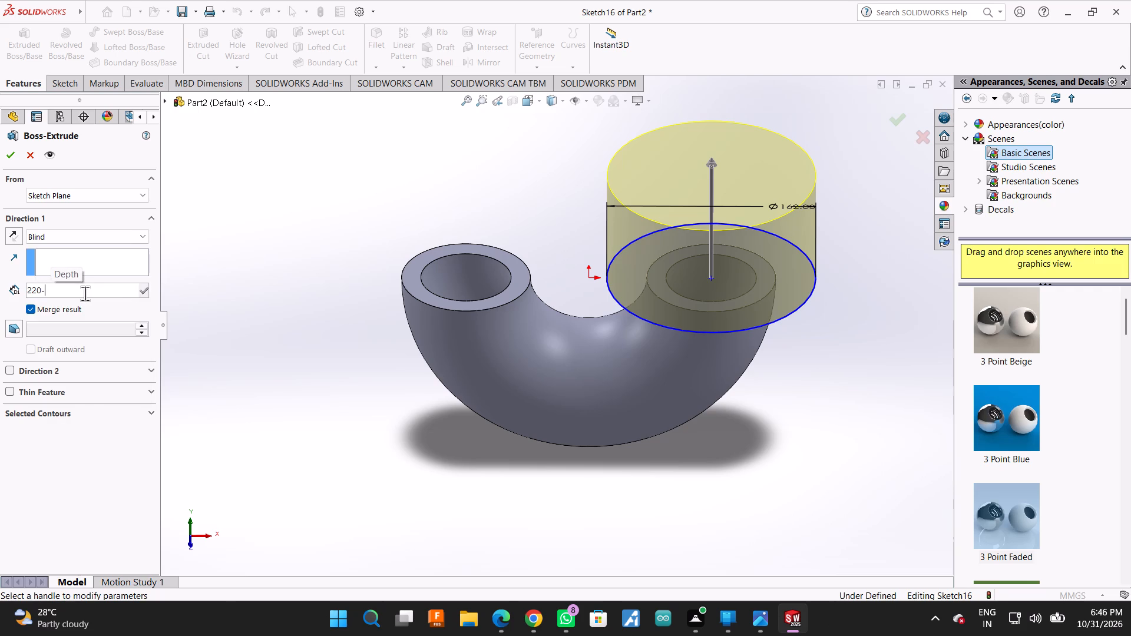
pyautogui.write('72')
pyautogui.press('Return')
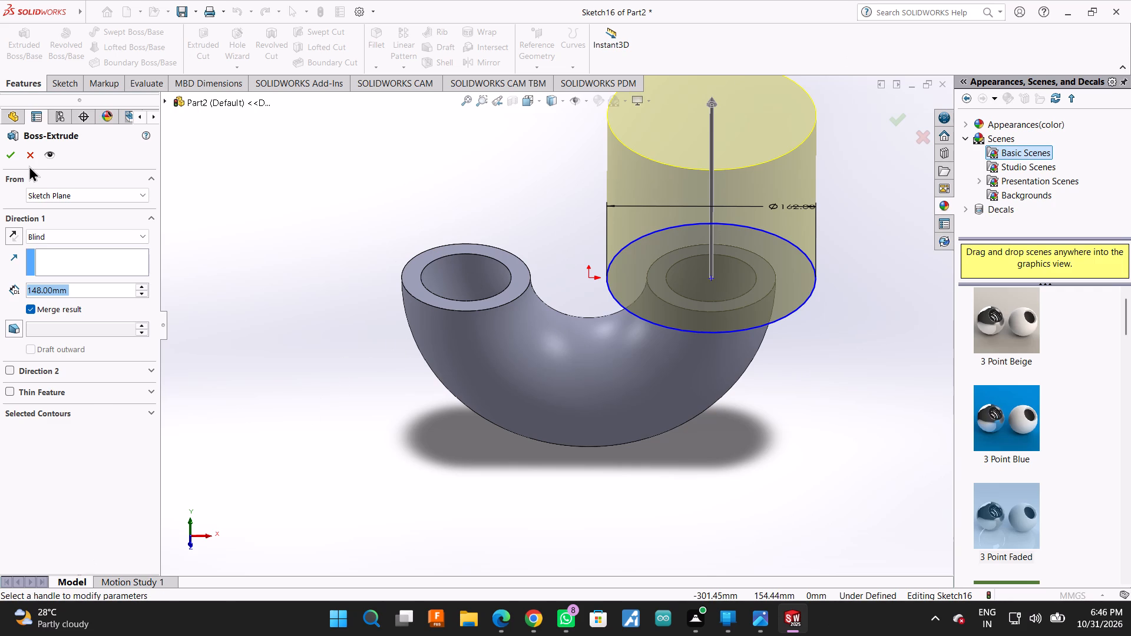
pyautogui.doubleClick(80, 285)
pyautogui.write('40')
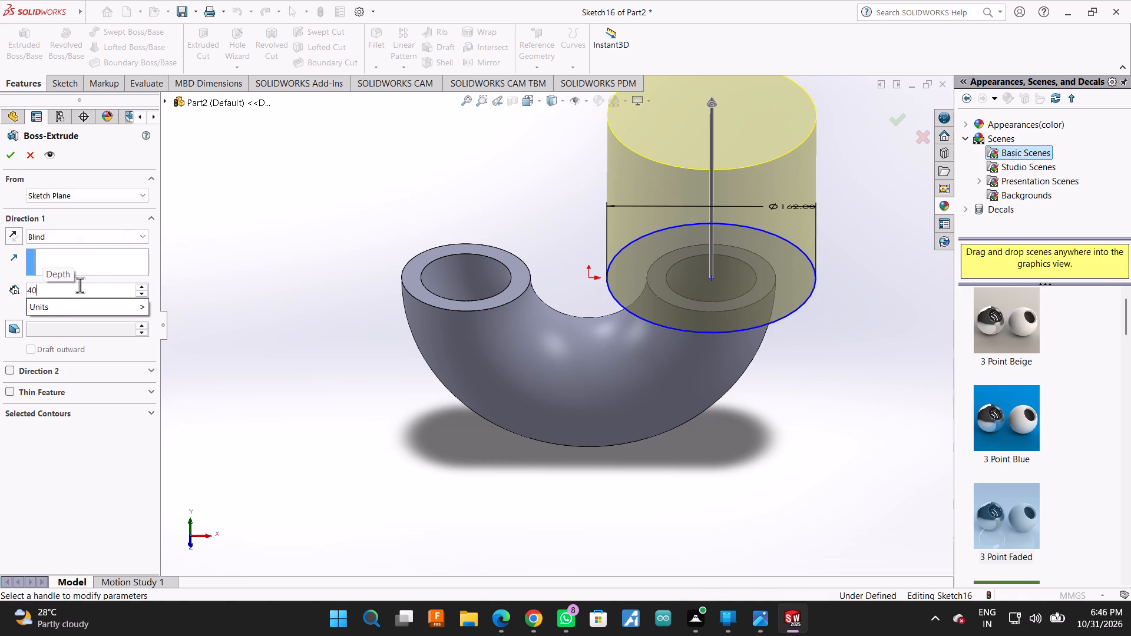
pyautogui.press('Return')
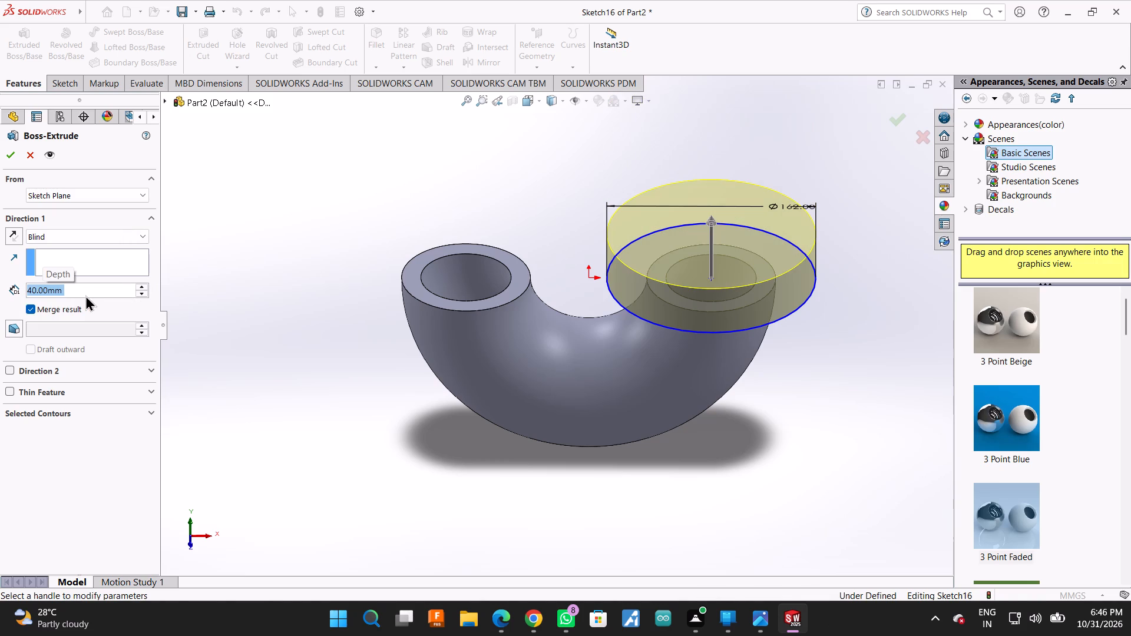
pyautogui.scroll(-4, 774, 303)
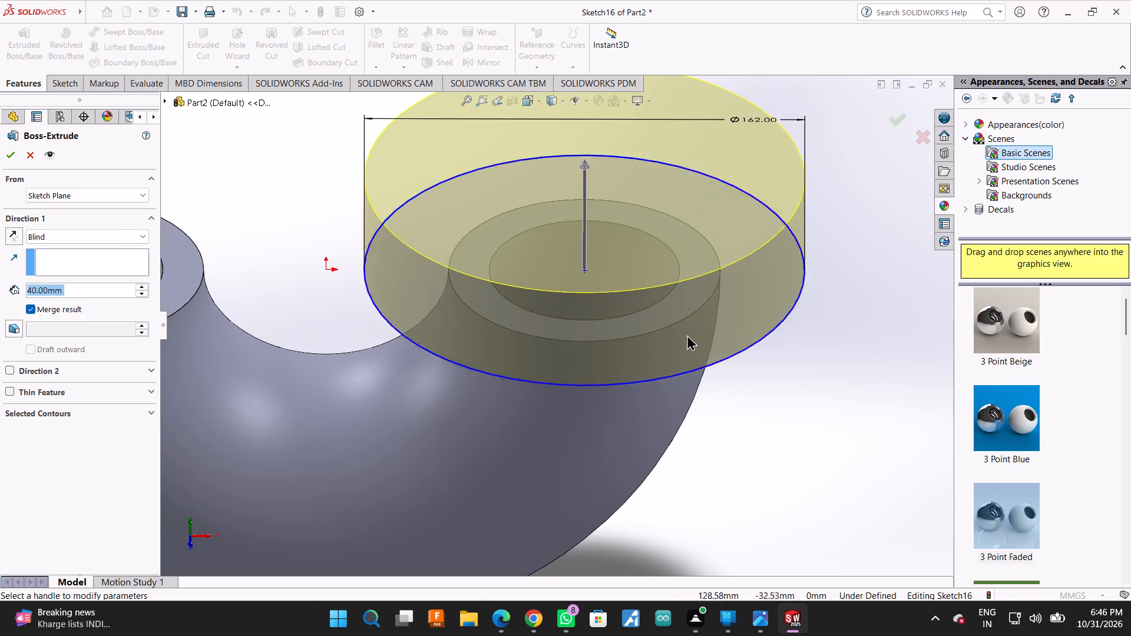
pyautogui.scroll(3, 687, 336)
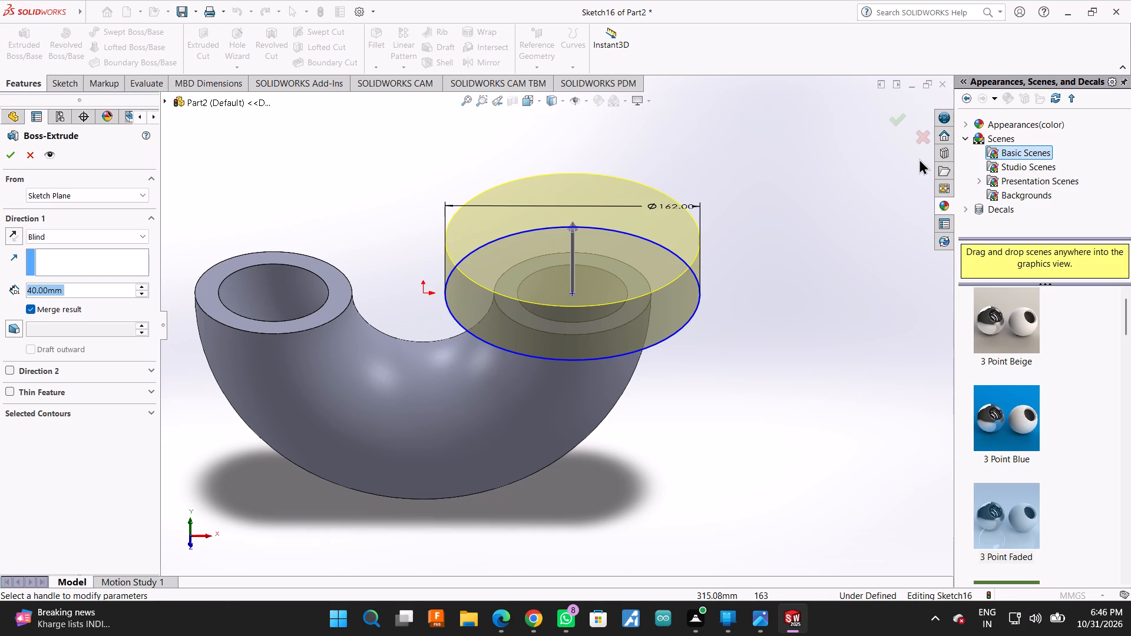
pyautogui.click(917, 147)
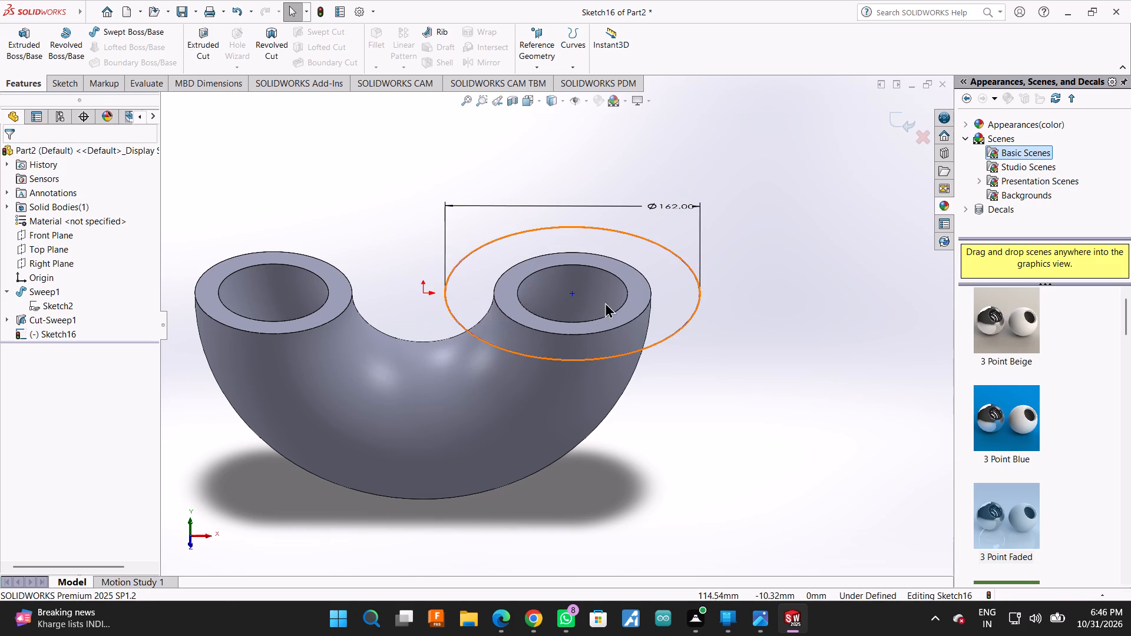
# Convert the inner edge of the right end's opening into the sketch with the 162 mm circle.
pyautogui.keyDown('ctrl'); pyautogui.click(617, 310); pyautogui.keyUp('ctrl')
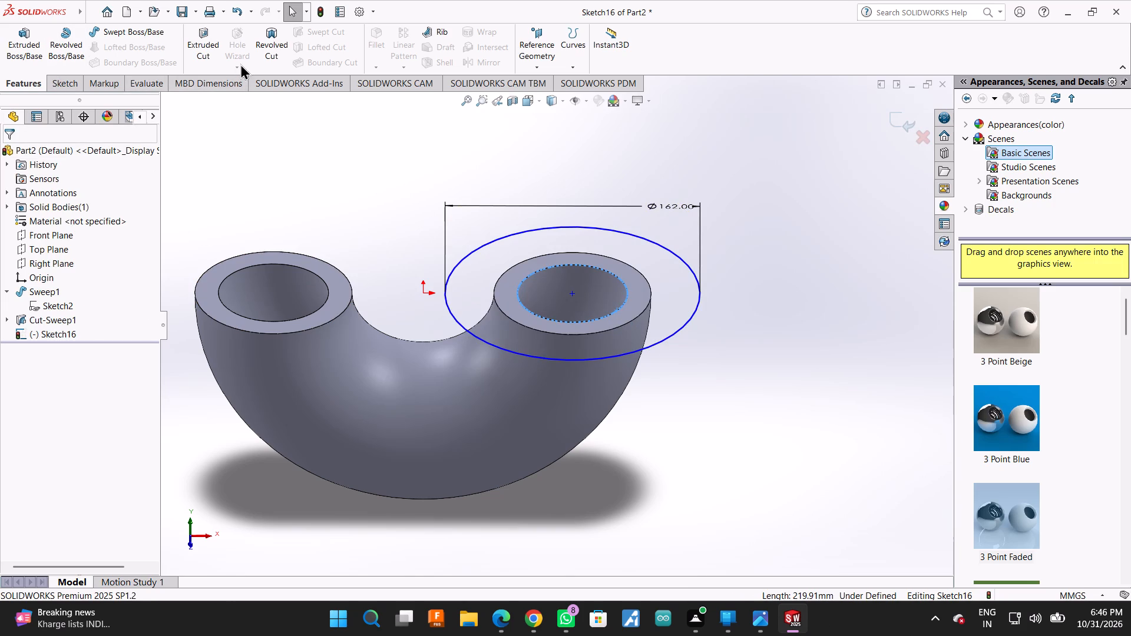
pyautogui.click(68, 81)
pyautogui.click(217, 29)
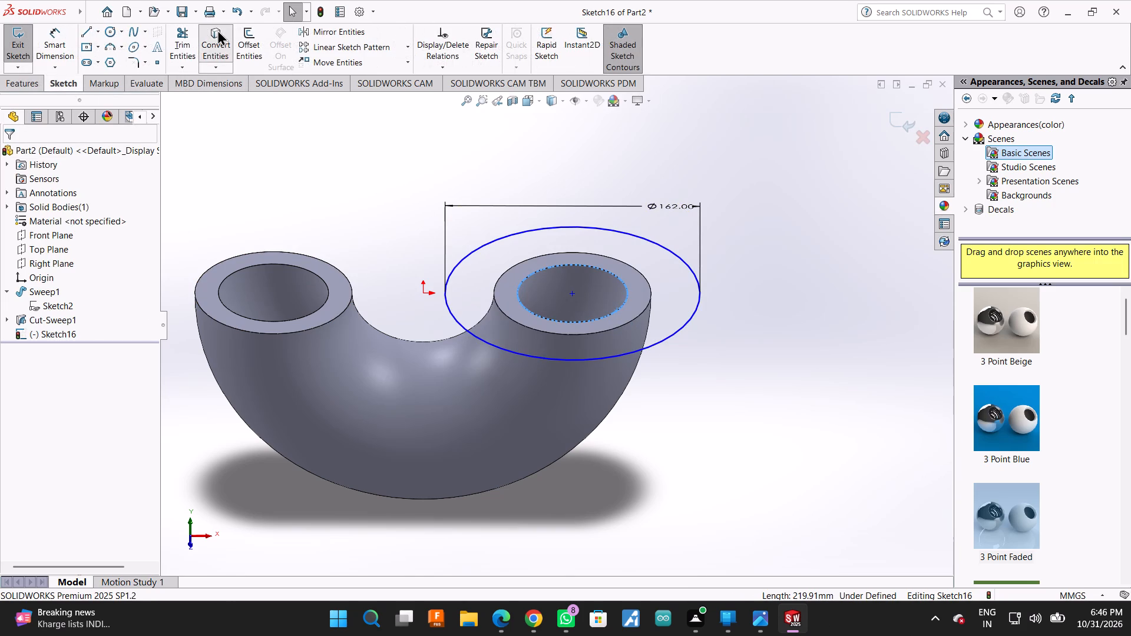
# Extrude the ring between the 162 mm circle and the converted inner edge 40 mm outward, merged with the half-ring.
pyautogui.click(20, 81)
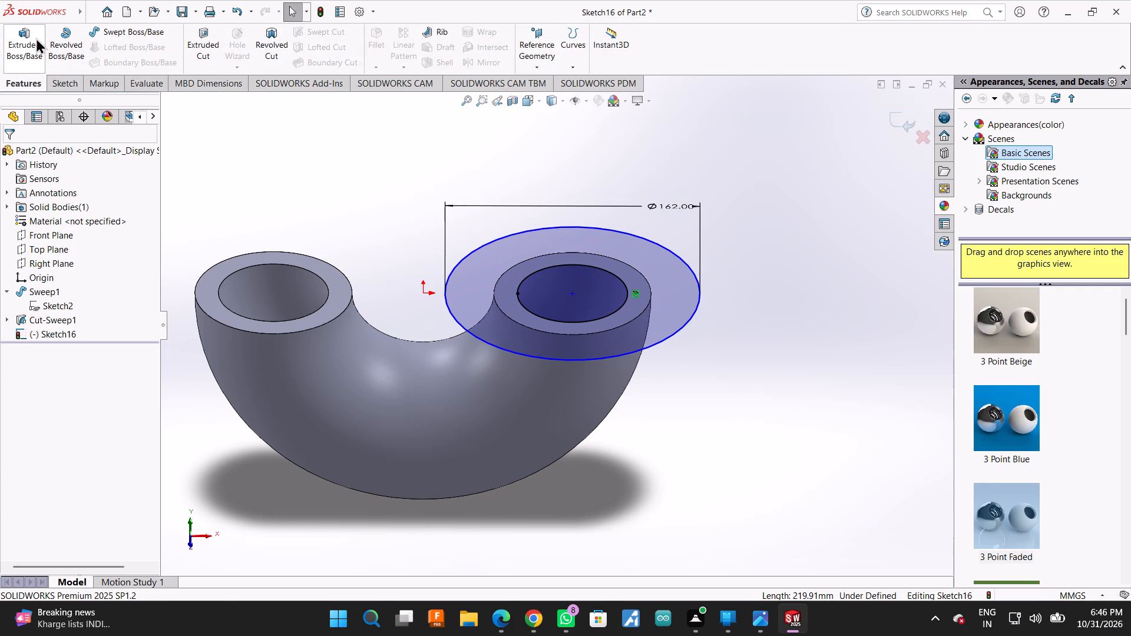
pyautogui.click(36, 38)
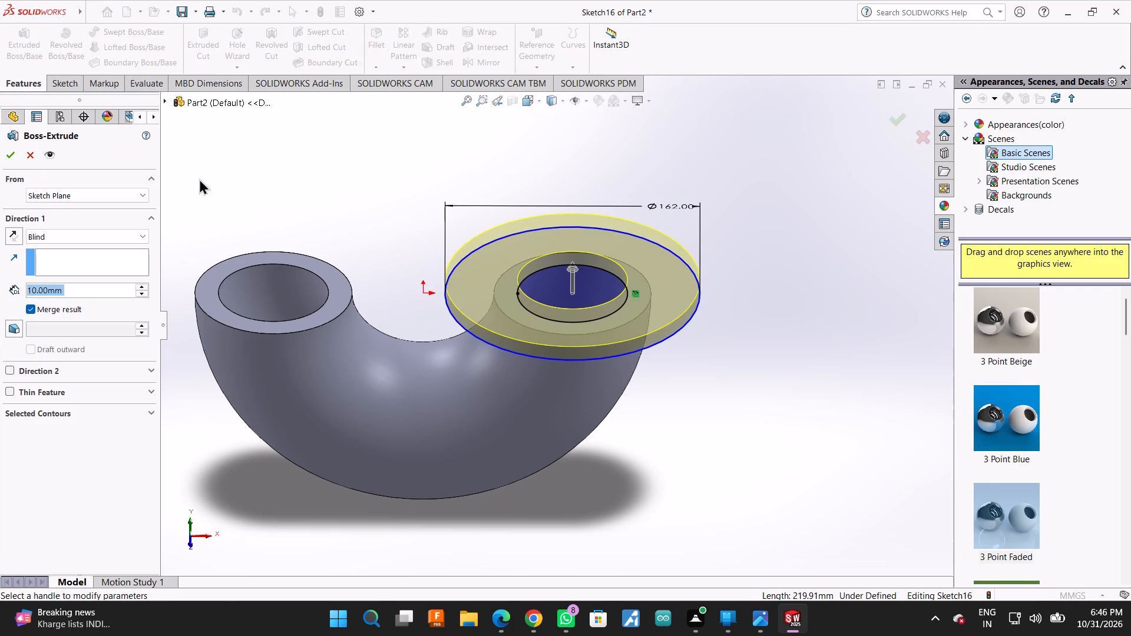
pyautogui.doubleClick(98, 290)
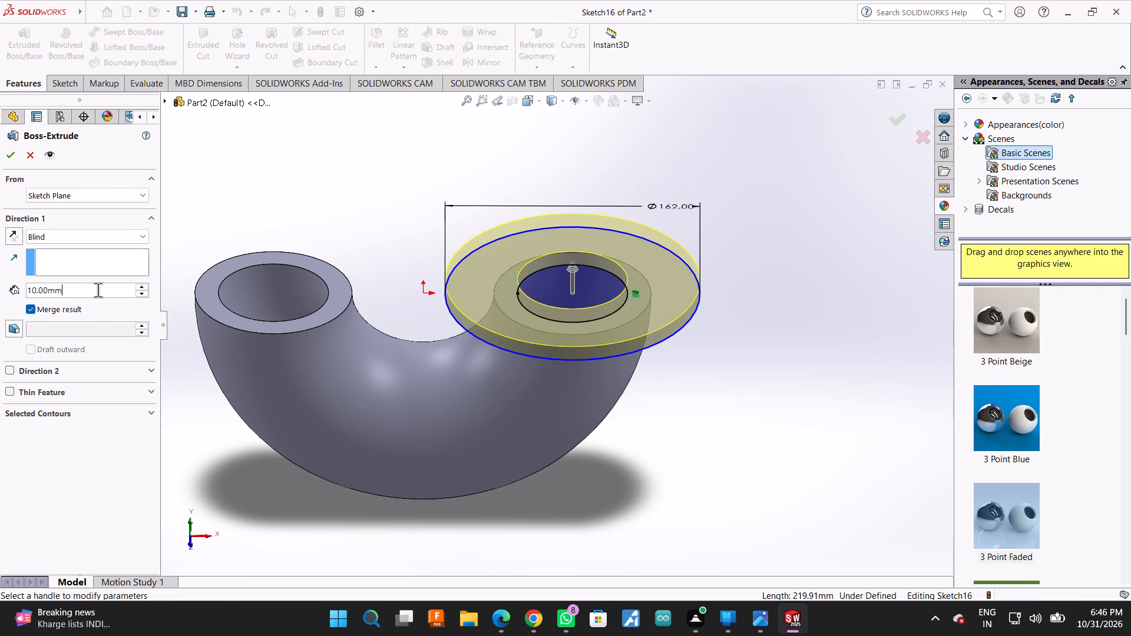
pyautogui.write('40')
pyautogui.press('Return')
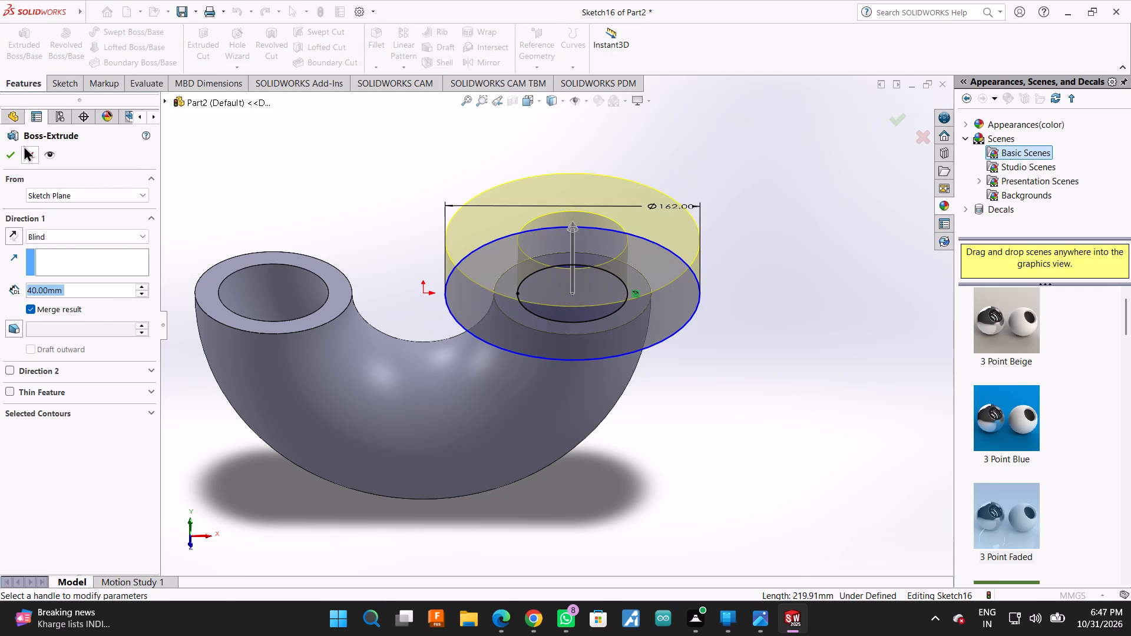
pyautogui.click(11, 154)
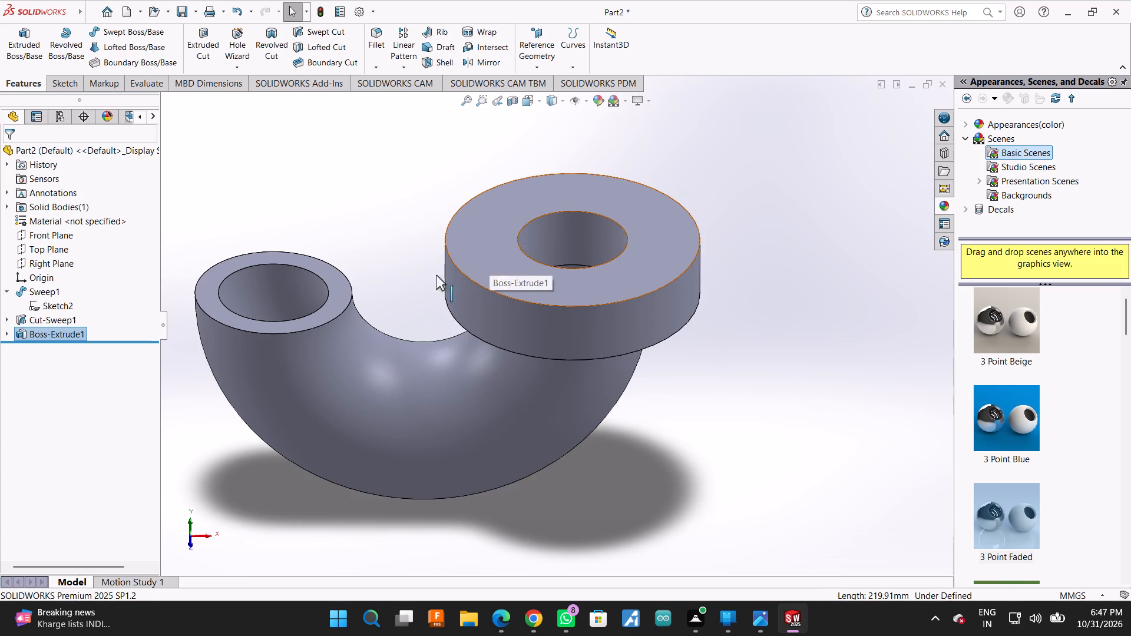
# Sketch a circle of about 52 mm radius on the flange's outer face, centred on its opening.
pyautogui.click(497, 223)
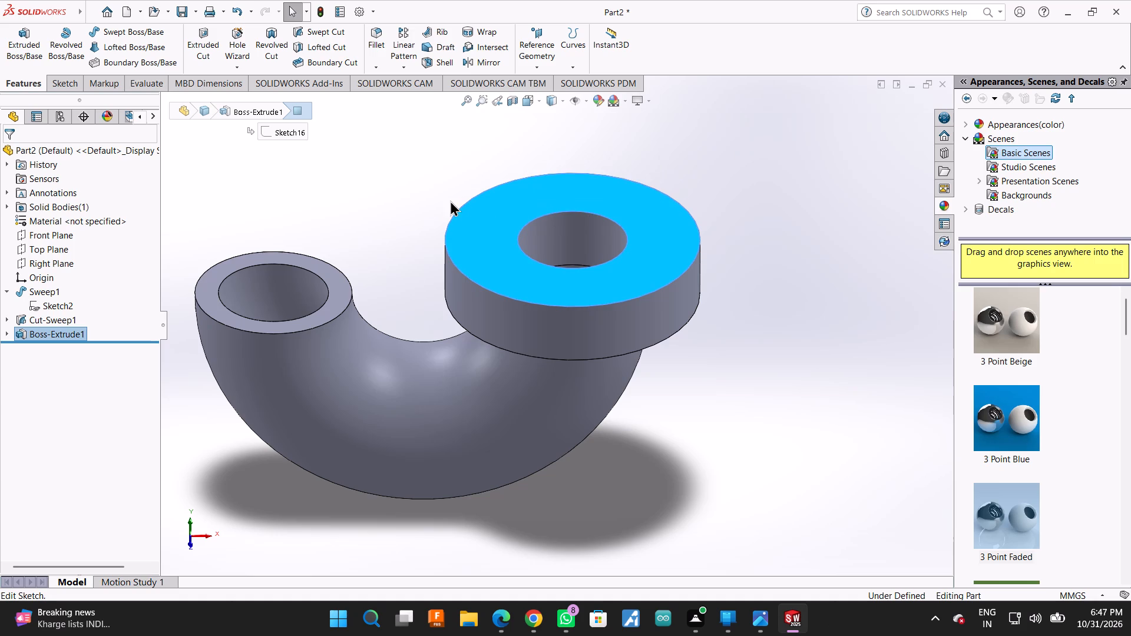
pyautogui.rightClick(510, 254)
pyautogui.click(535, 232)
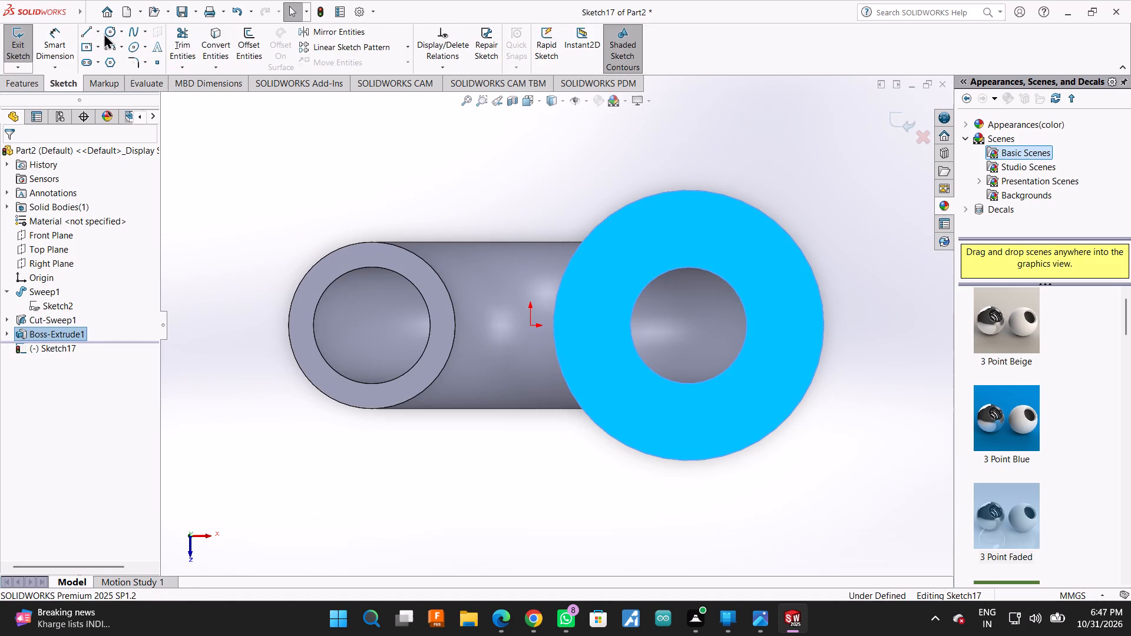
pyautogui.click(104, 33)
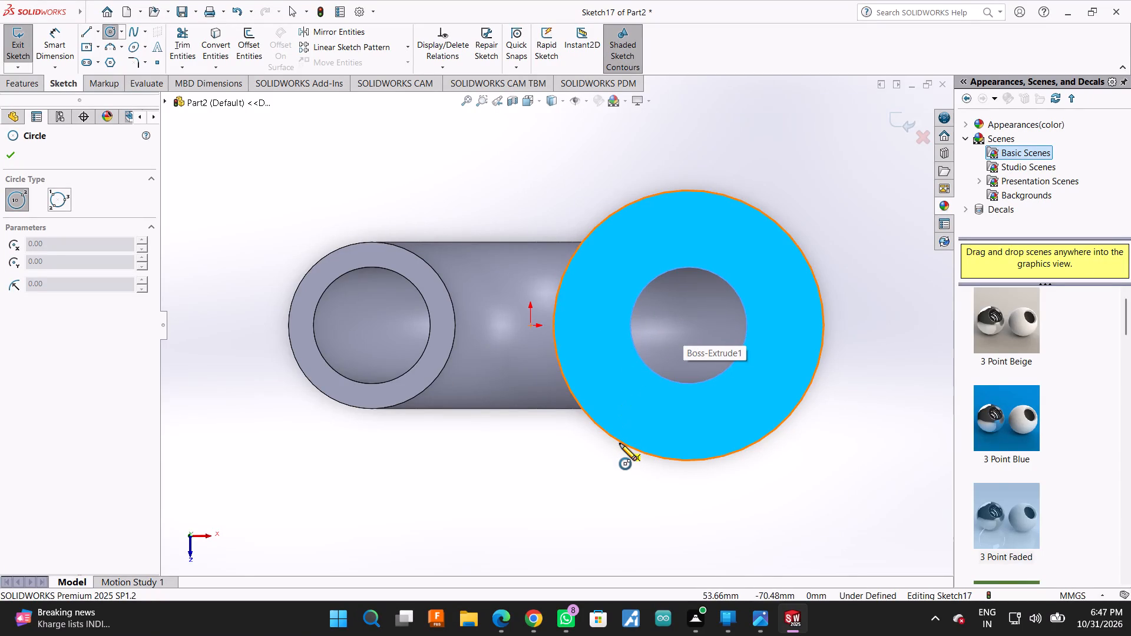
pyautogui.click(687, 324)
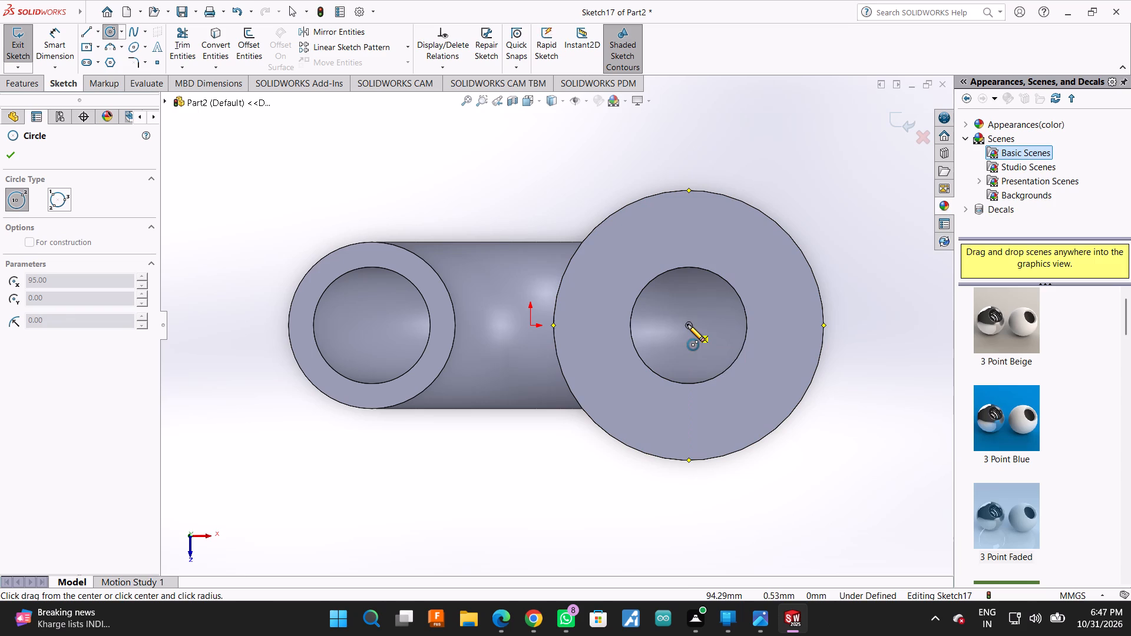
pyautogui.click(746, 390)
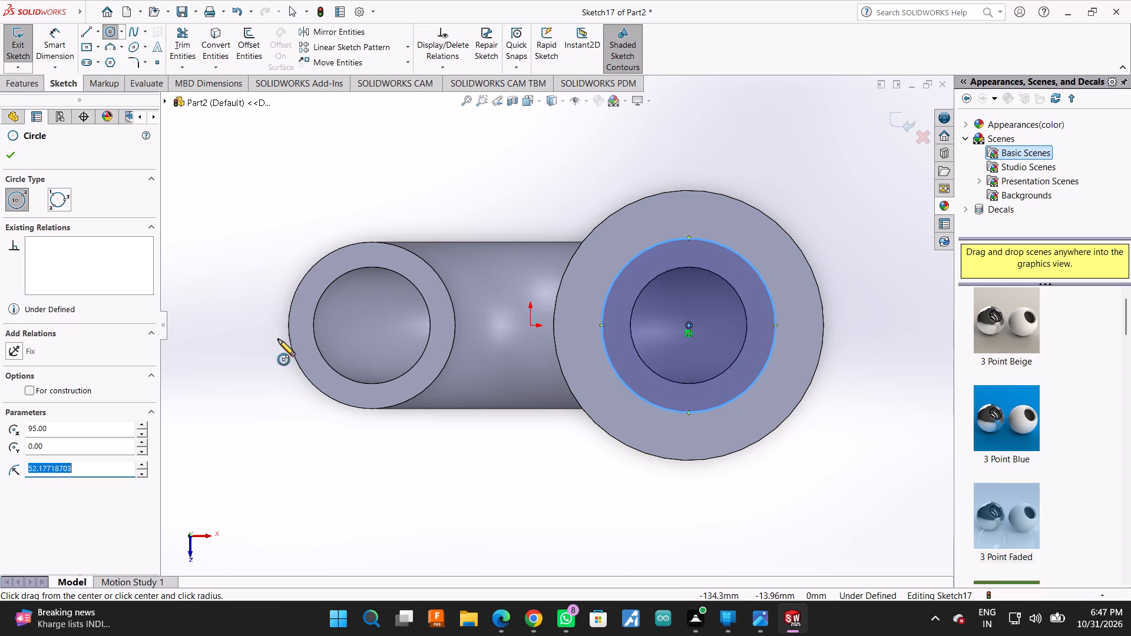
pyautogui.click(13, 153)
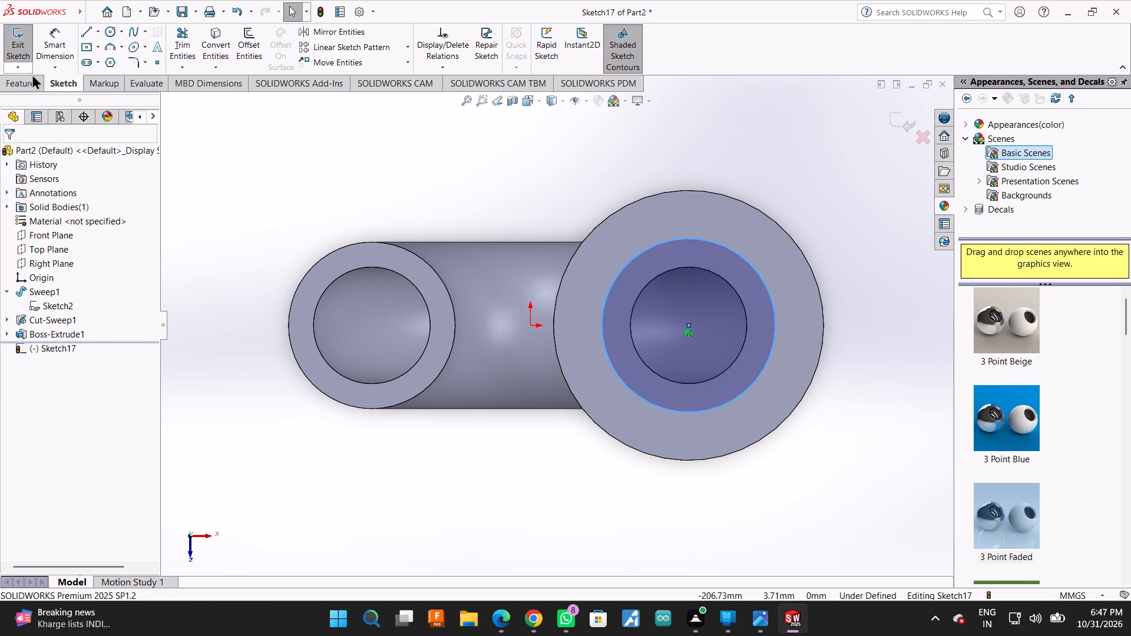
# Dimension the new circle's diameter to 80 mm.
pyautogui.click(52, 41)
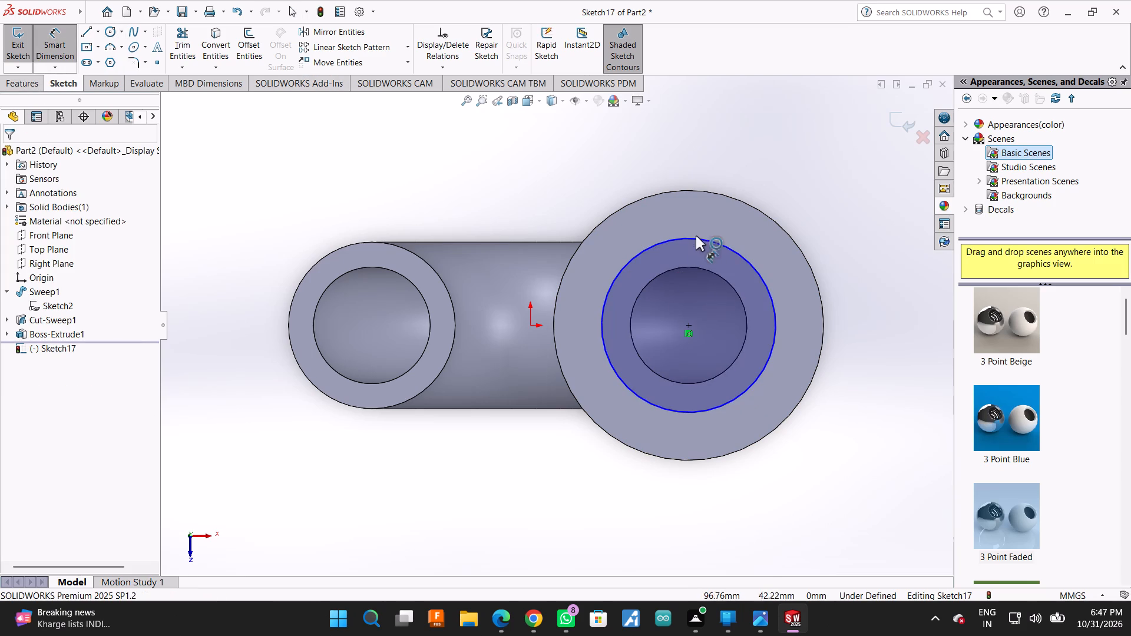
pyautogui.click(696, 240)
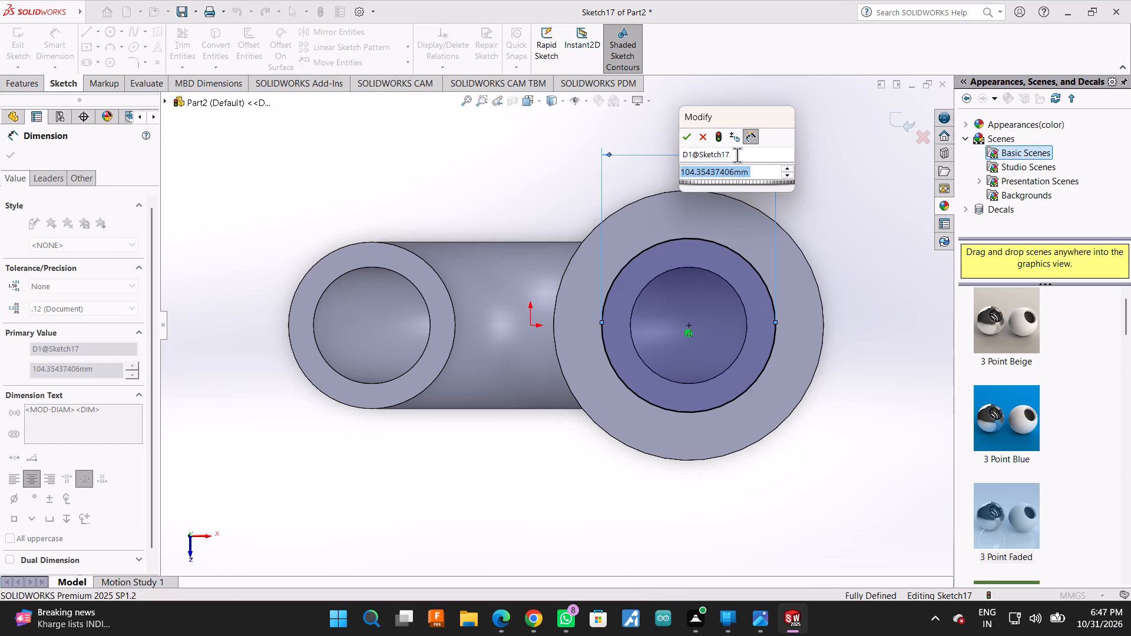
pyautogui.write('80')
pyautogui.press('Return')
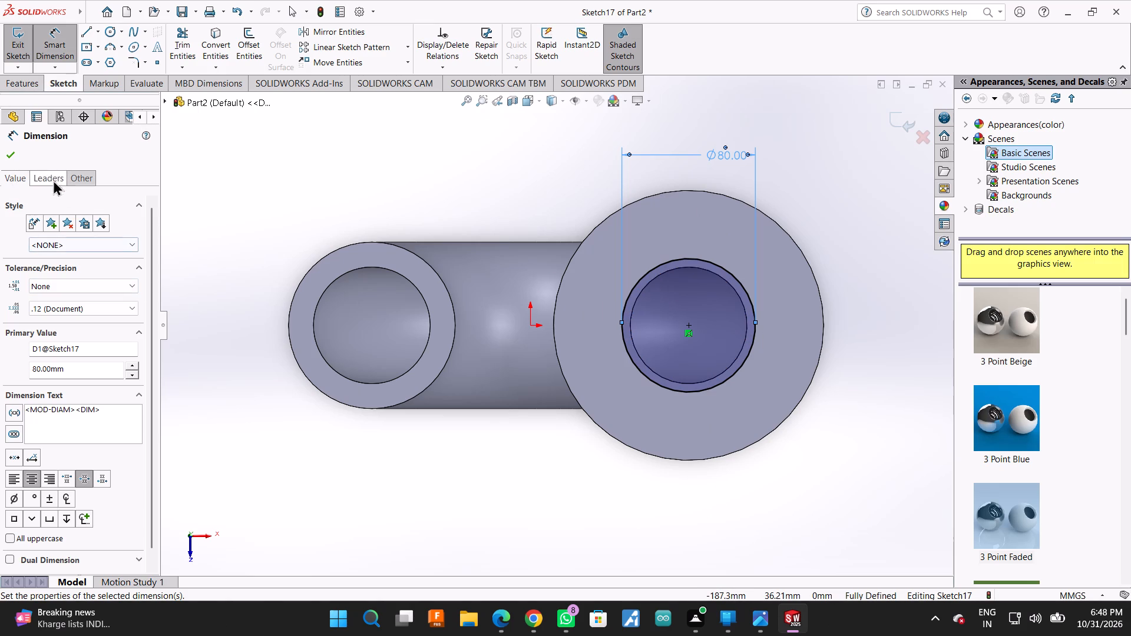
pyautogui.click(6, 157)
# Convert the inner edge of the flange's opening into the sketch with the 80 mm circle.
pyautogui.click(639, 296)
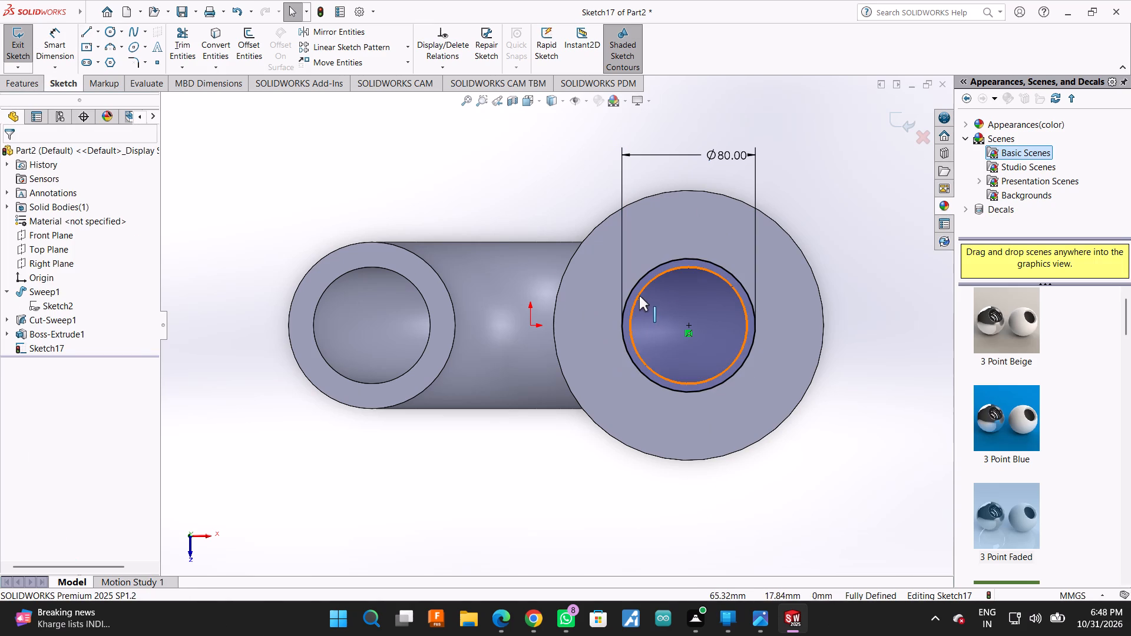
pyautogui.click(217, 42)
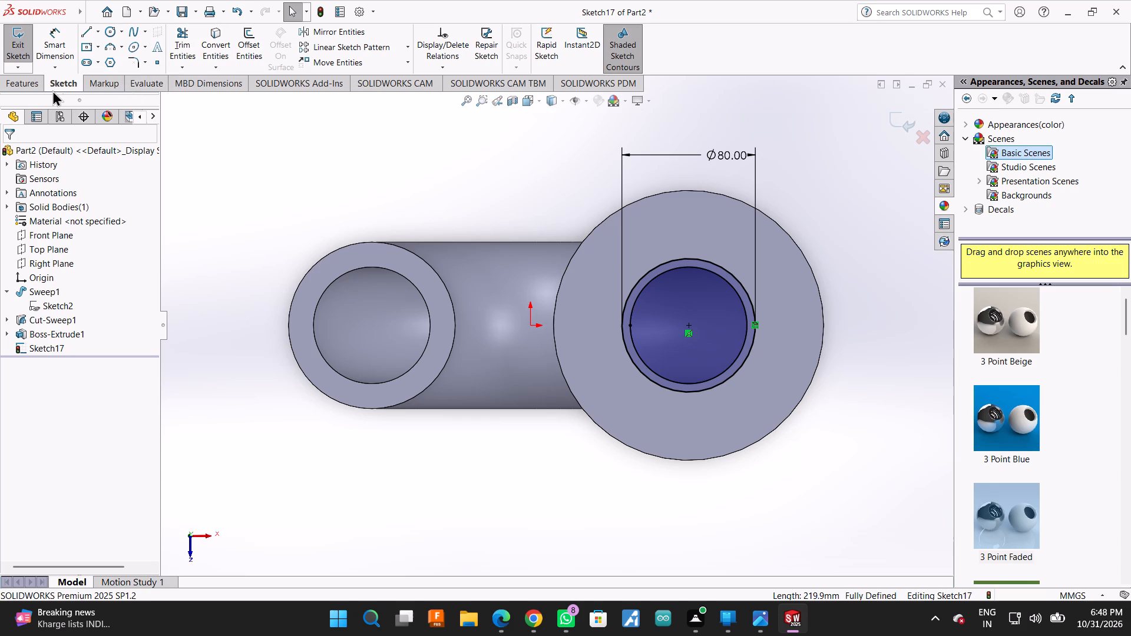
# Cut-extrude the narrow ring between the 80 mm circle and the converted edge 40 mm deep through the flange.
pyautogui.click(10, 87)
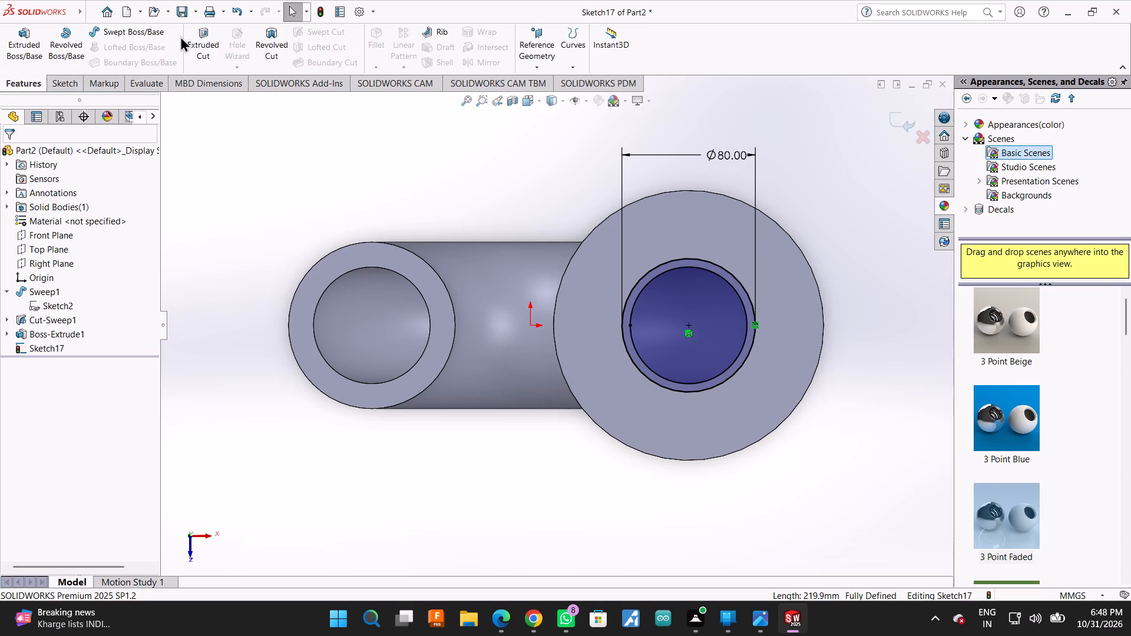
pyautogui.click(188, 38)
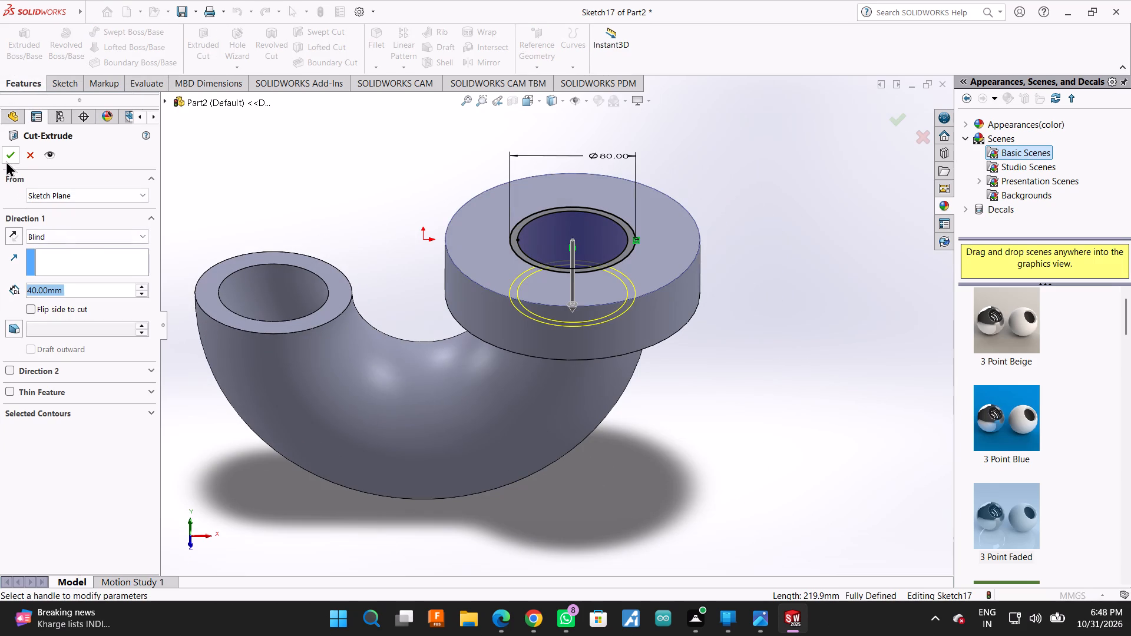
pyautogui.click(6, 161)
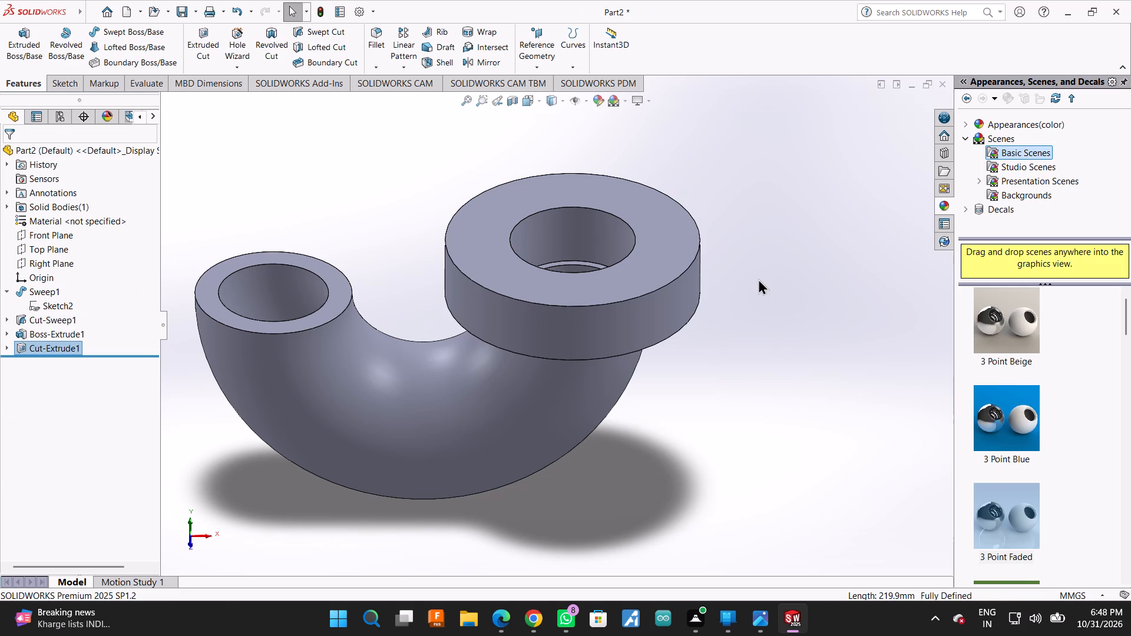
# Sketch a circle of about 63 mm radius on the flange's outer face, centred on its opening.
pyautogui.click(481, 254)
pyautogui.click(534, 218)
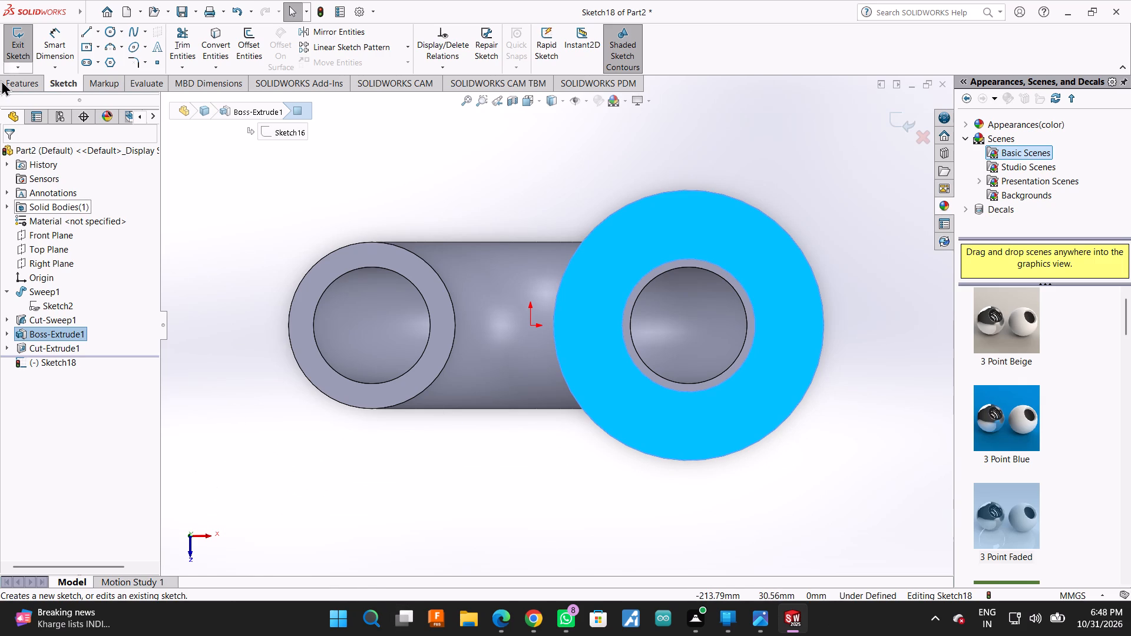
pyautogui.click(110, 34)
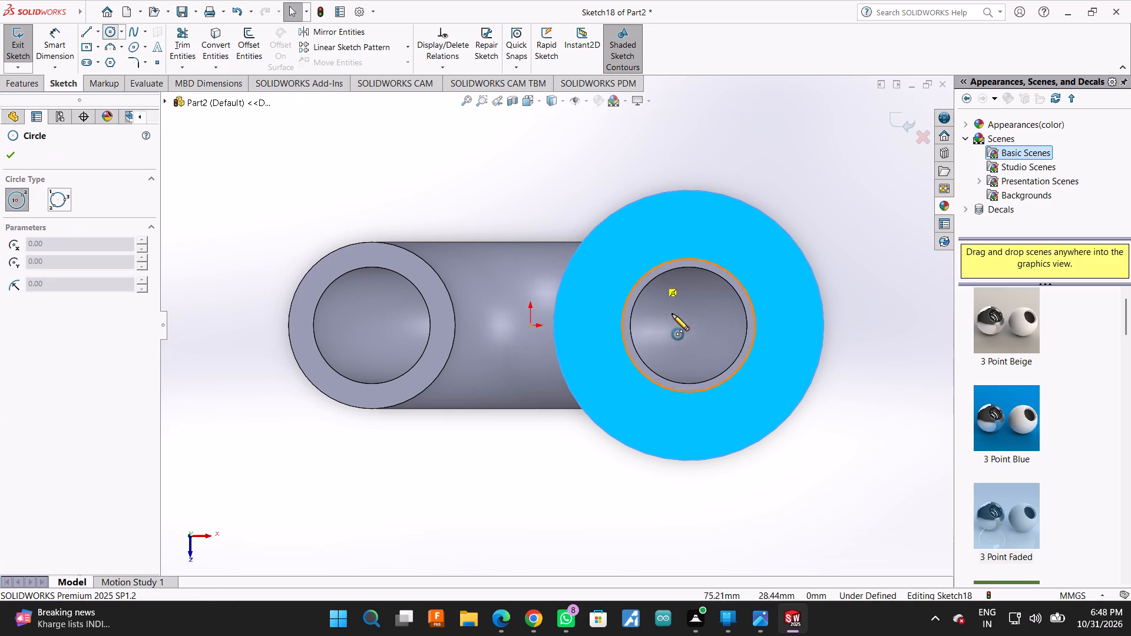
pyautogui.click(689, 324)
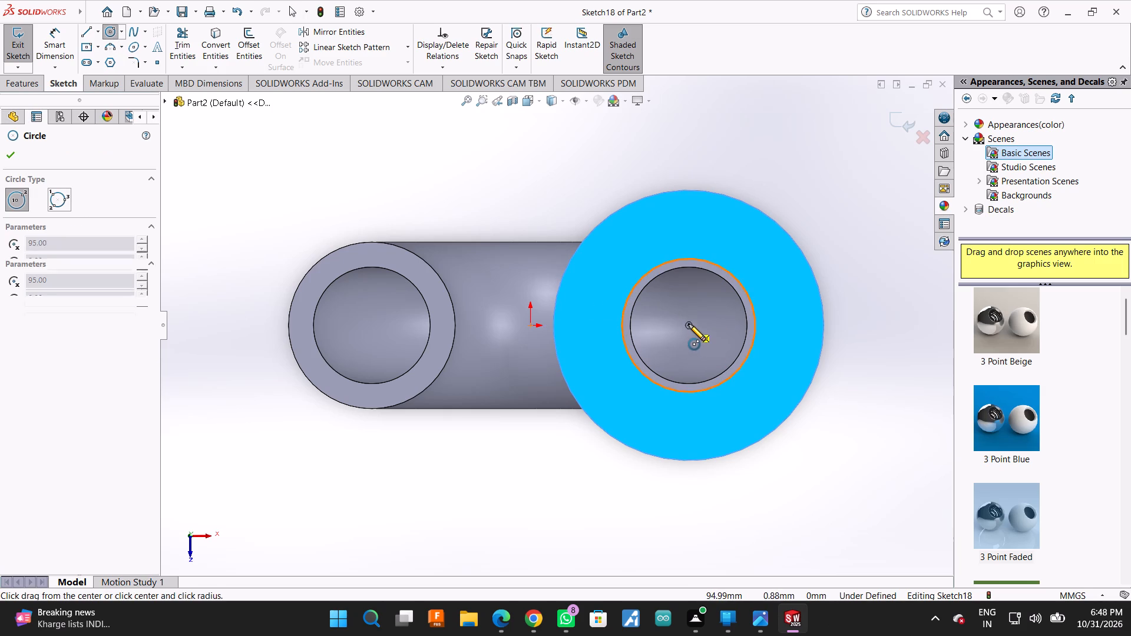
pyautogui.click(735, 420)
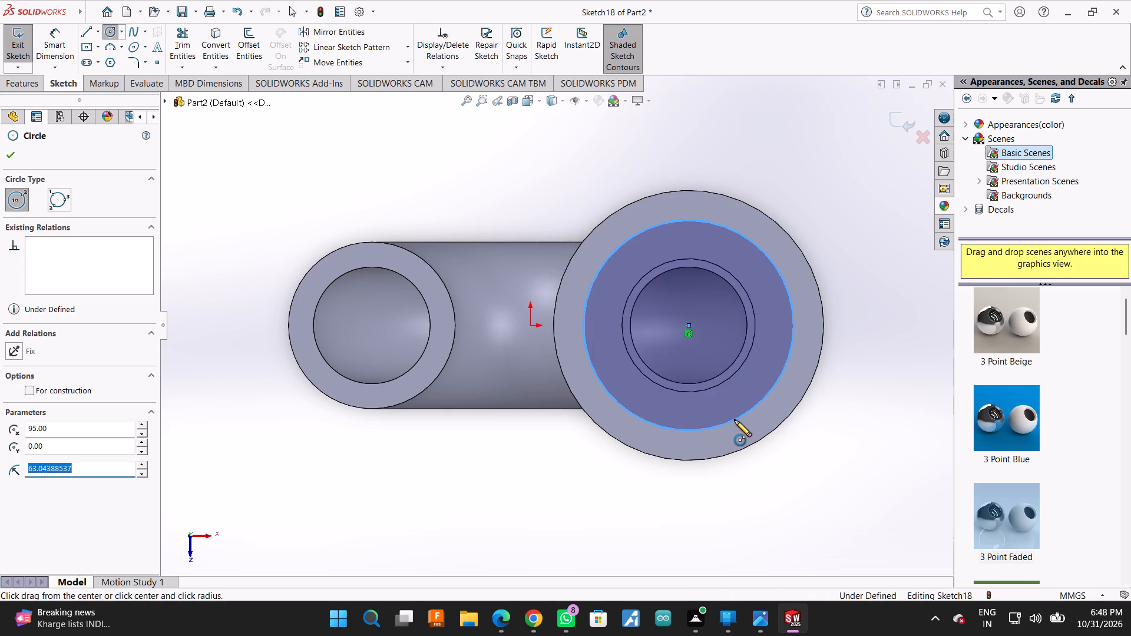
pyautogui.click(8, 153)
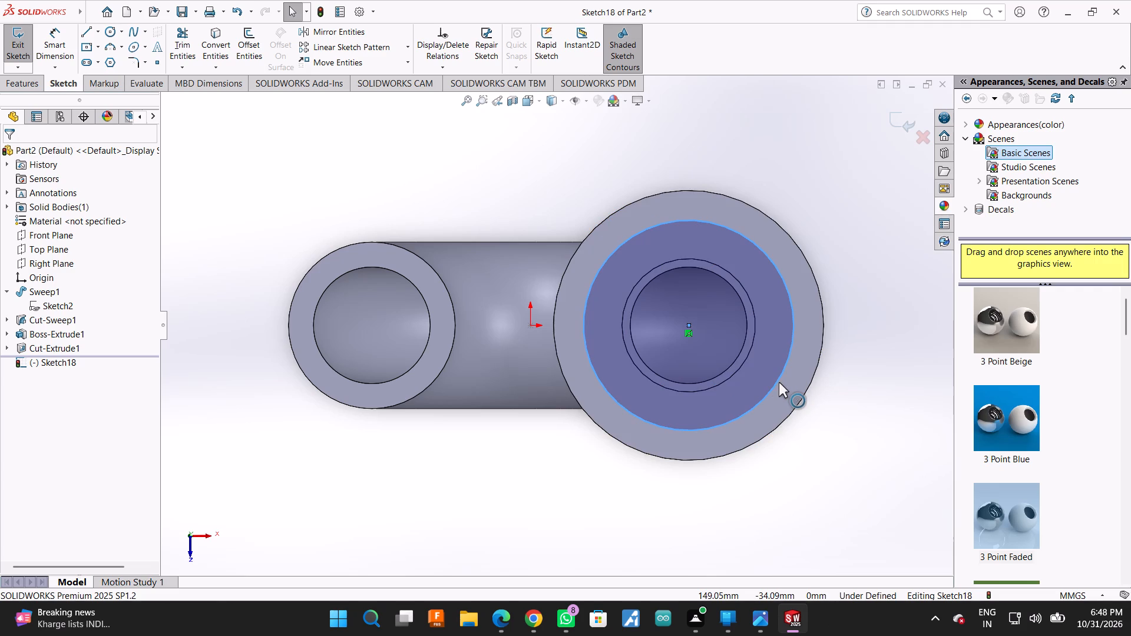
# Turn the circle of about 63 mm radius into construction geometry as the bolt circle.
pyautogui.keyDown('ctrl'); pyautogui.click(779, 382); pyautogui.keyUp('ctrl')
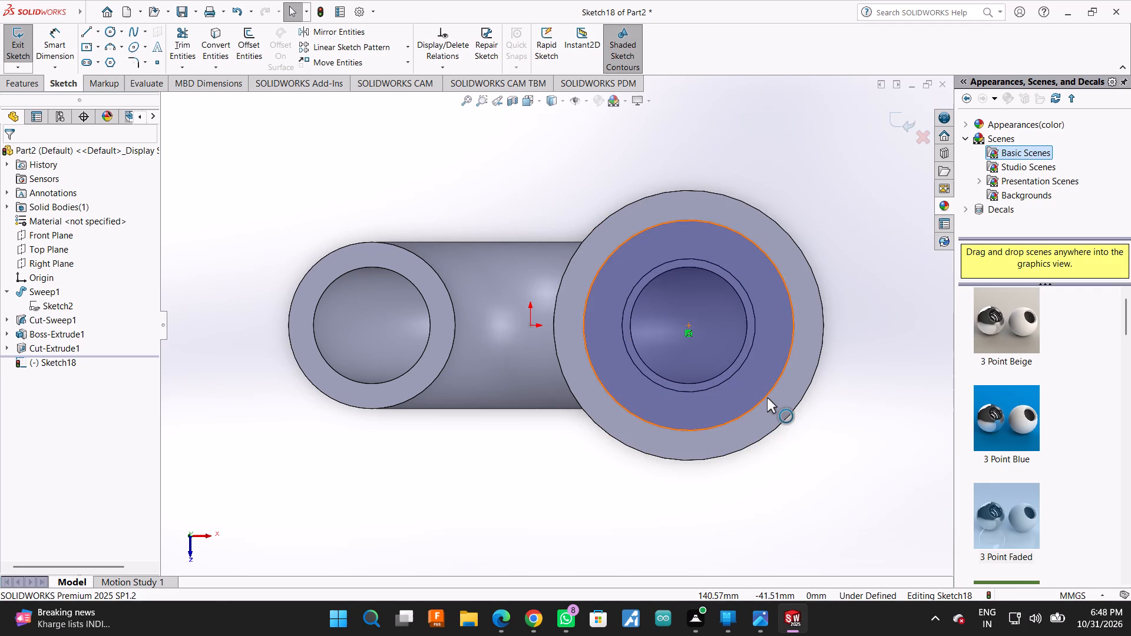
pyautogui.keyDown('ctrl'); pyautogui.click(764, 396); pyautogui.keyUp('ctrl')
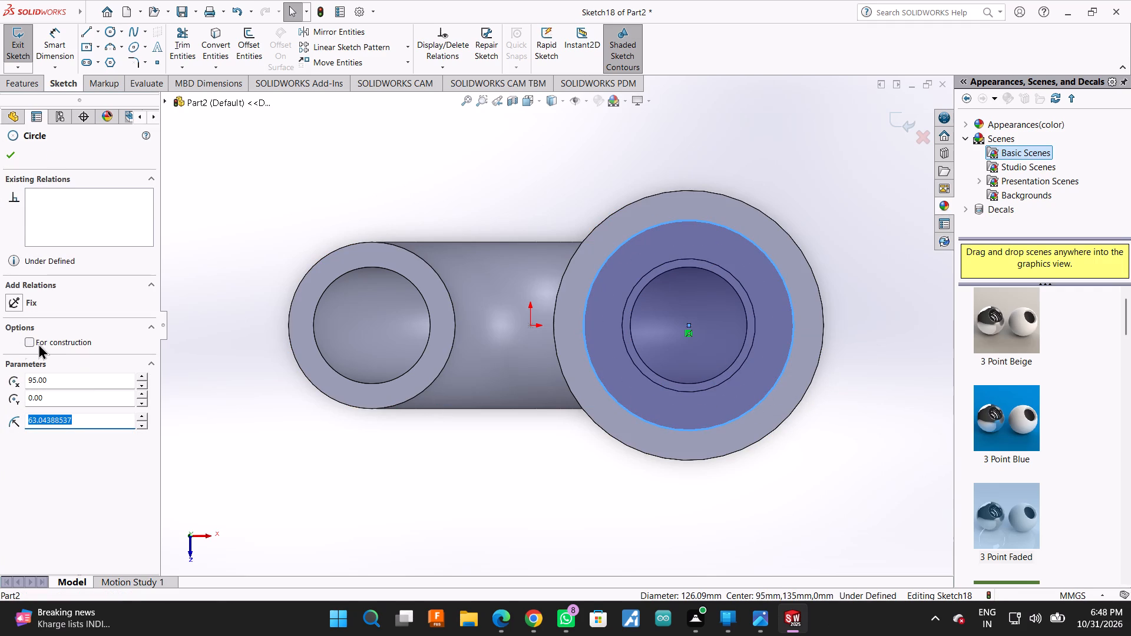
pyautogui.click(34, 341)
pyautogui.click(9, 152)
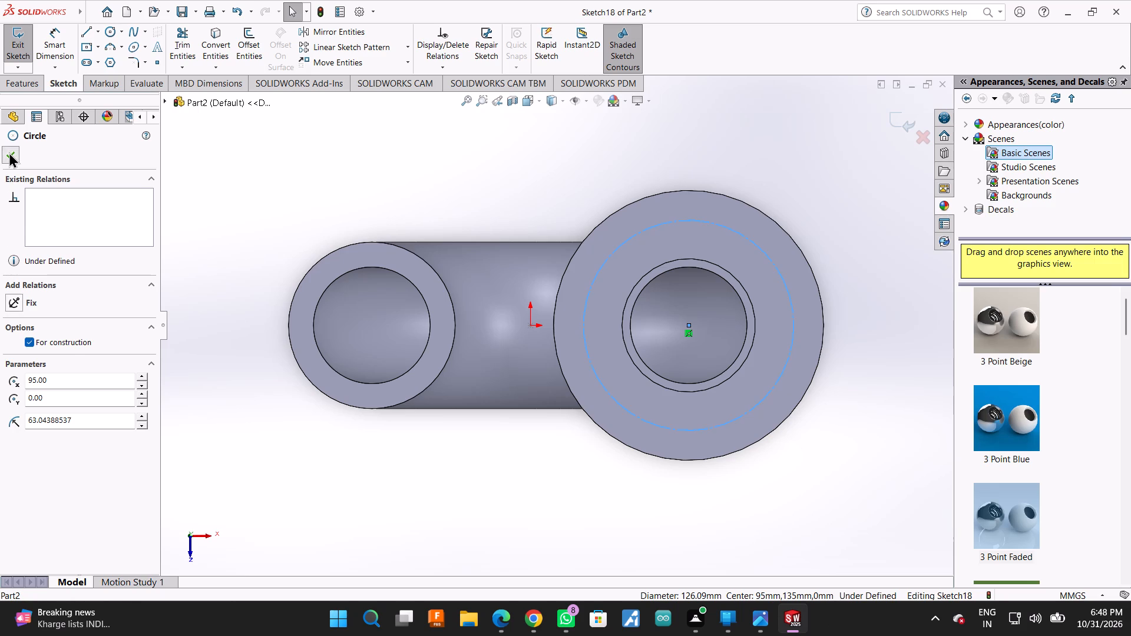
# Sketch two circles of about 12 mm radius centred on the construction circle's upper and lower quadrant points.
pyautogui.click(104, 28)
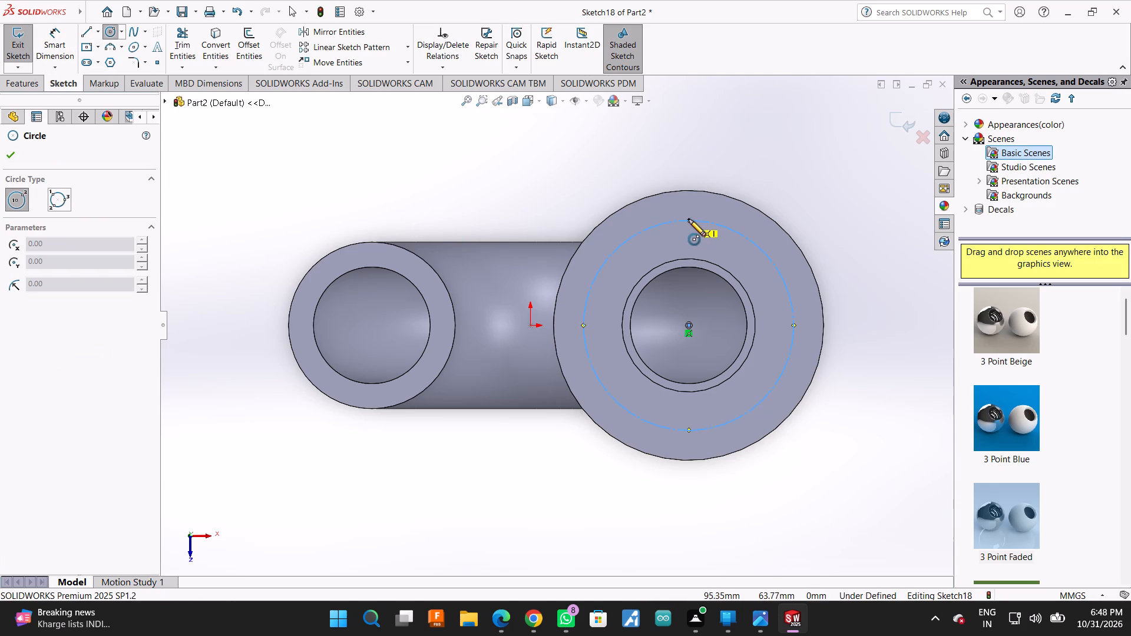
pyautogui.click(688, 219)
pyautogui.click(693, 240)
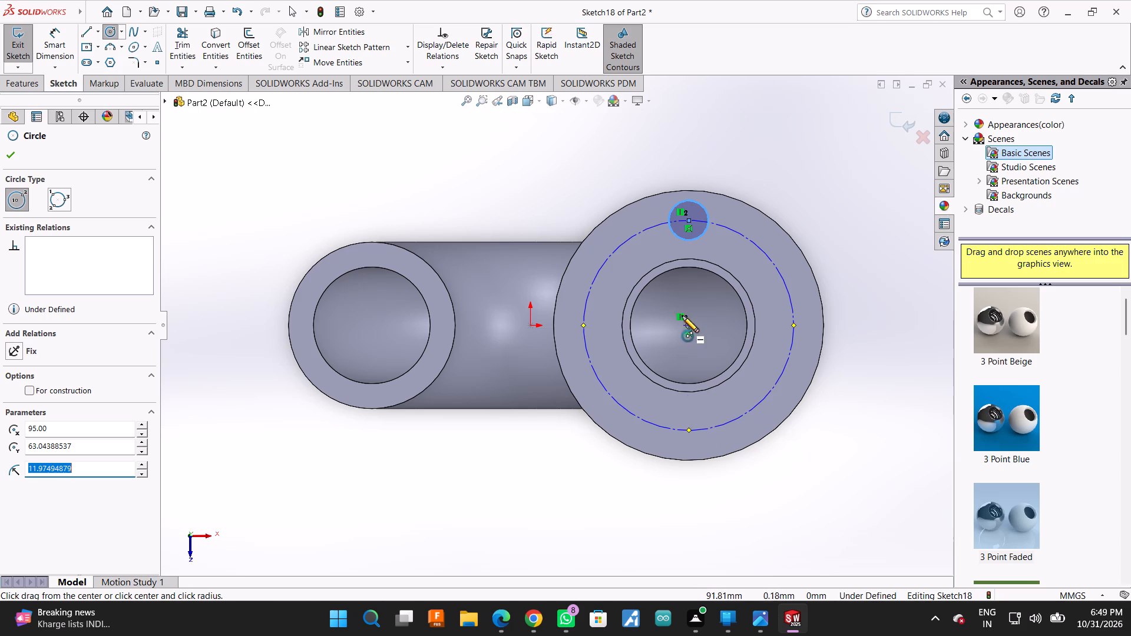
pyautogui.click(686, 430)
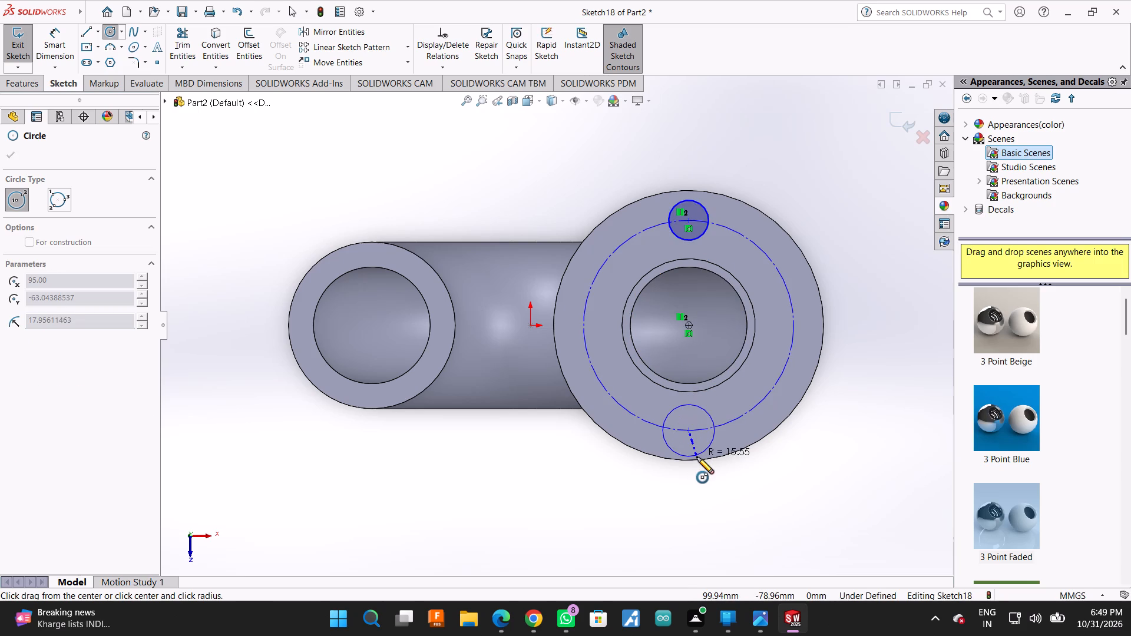
pyautogui.click(697, 449)
pyautogui.click(13, 161)
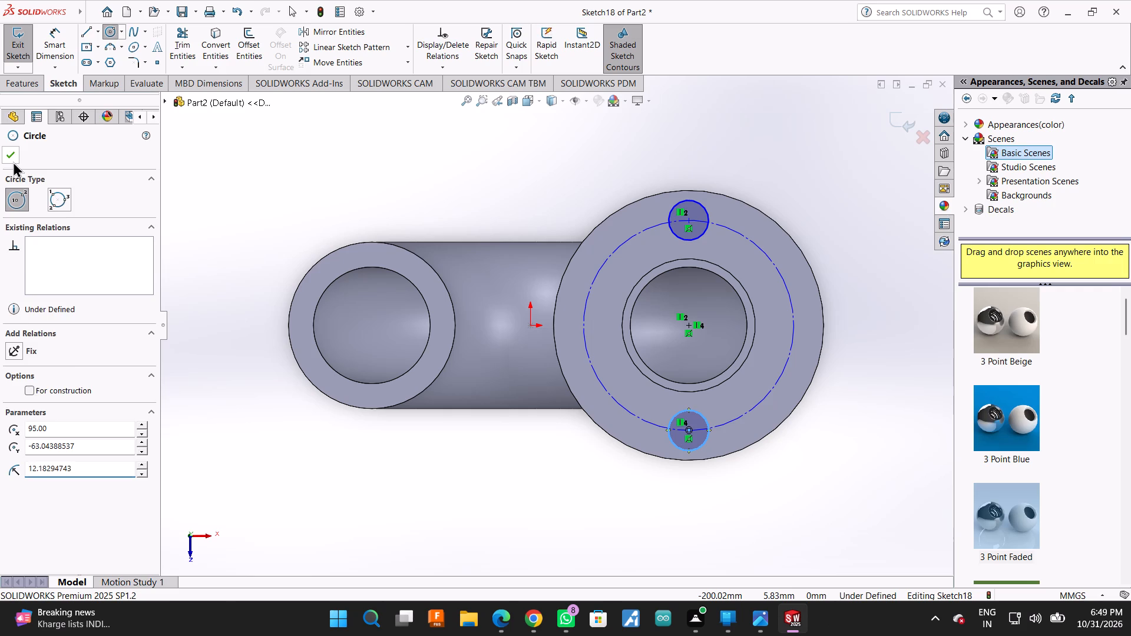
# Dimension the upper bolt-hole circle's diameter to 20 mm.
pyautogui.click(56, 39)
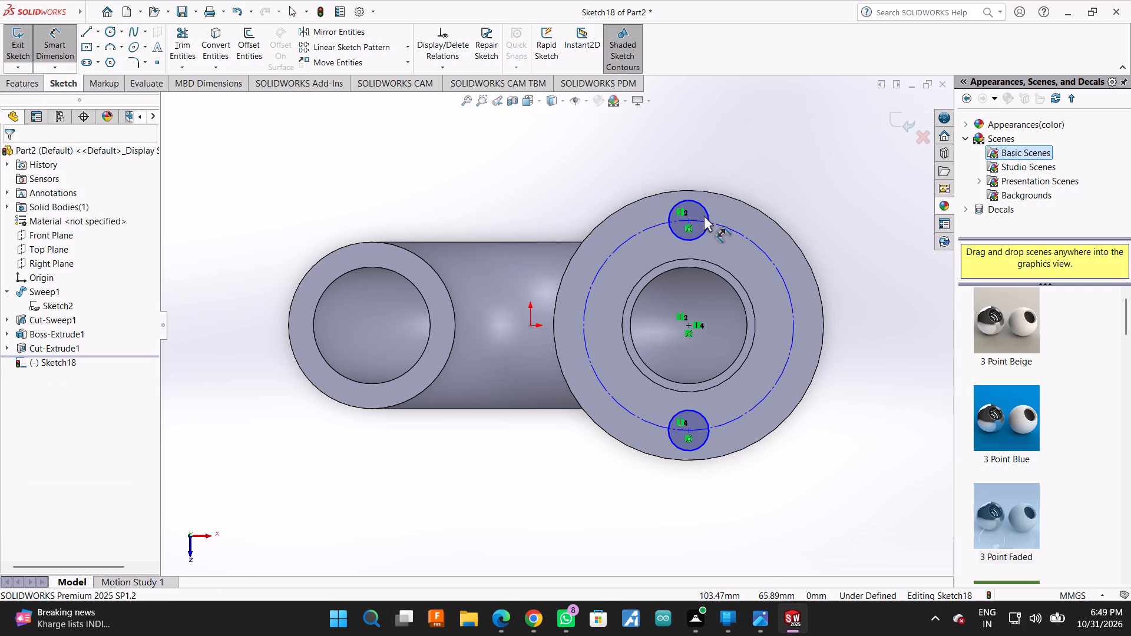
pyautogui.click(705, 215)
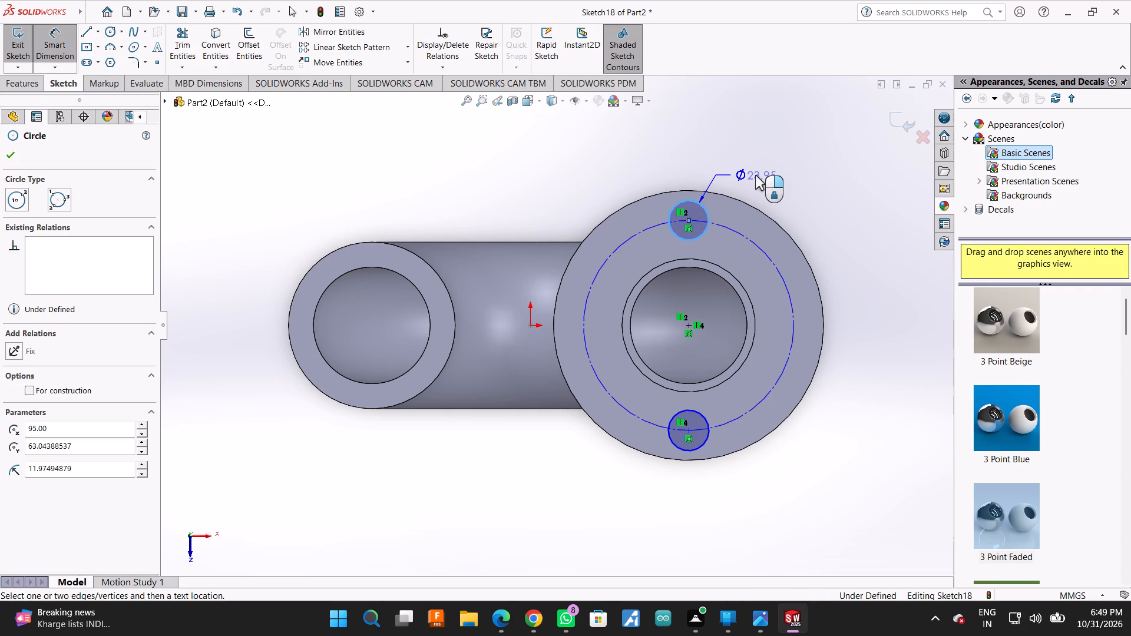
pyautogui.click(755, 175)
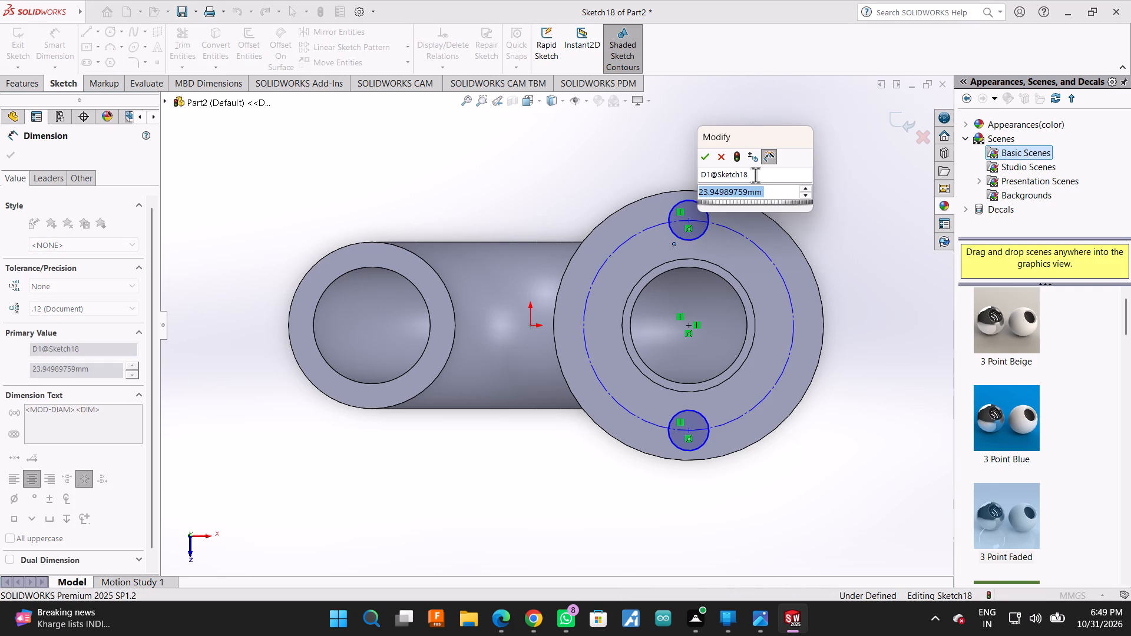
pyautogui.write('20')
pyautogui.press('Return')
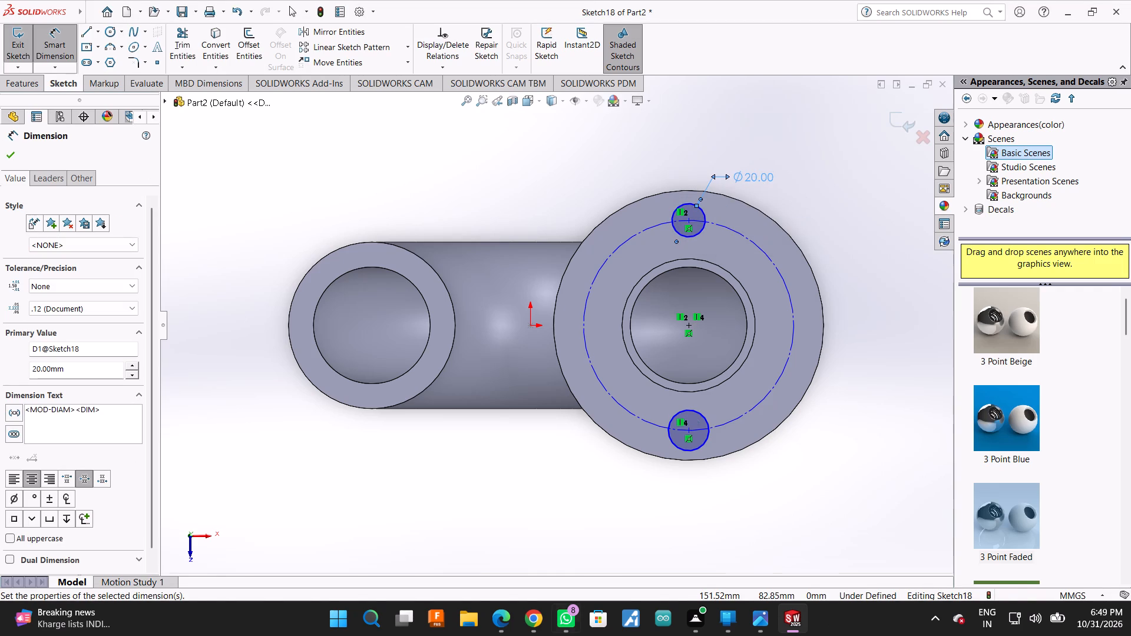
# Dimension the lower bolt-hole circle's diameter to 20 mm.
pyautogui.click(694, 448)
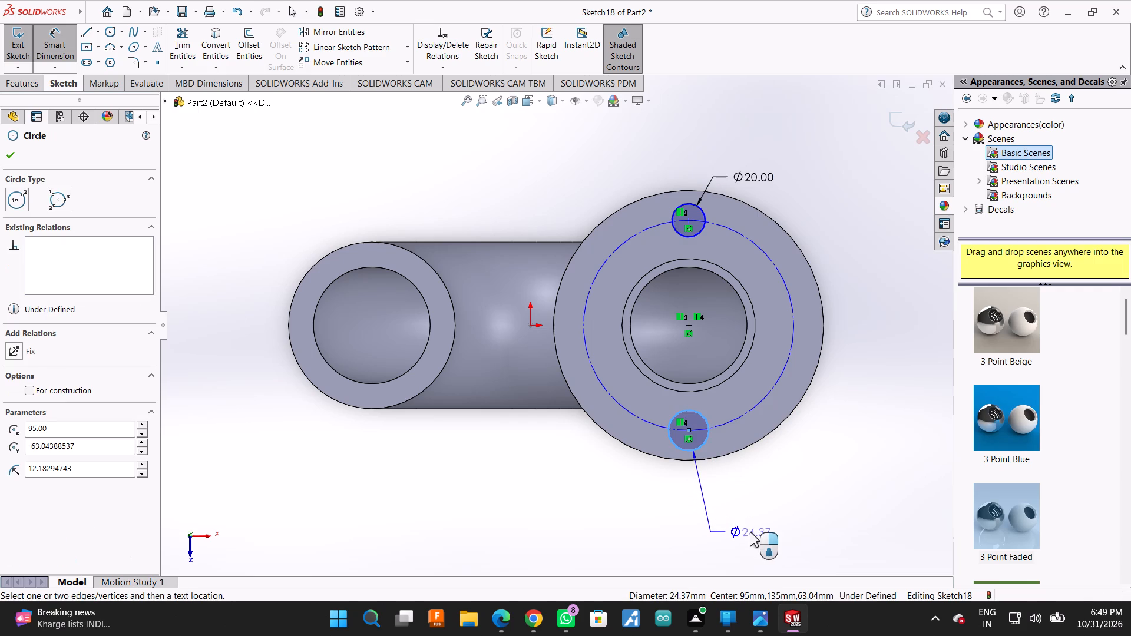
pyautogui.click(750, 532)
pyautogui.write('20')
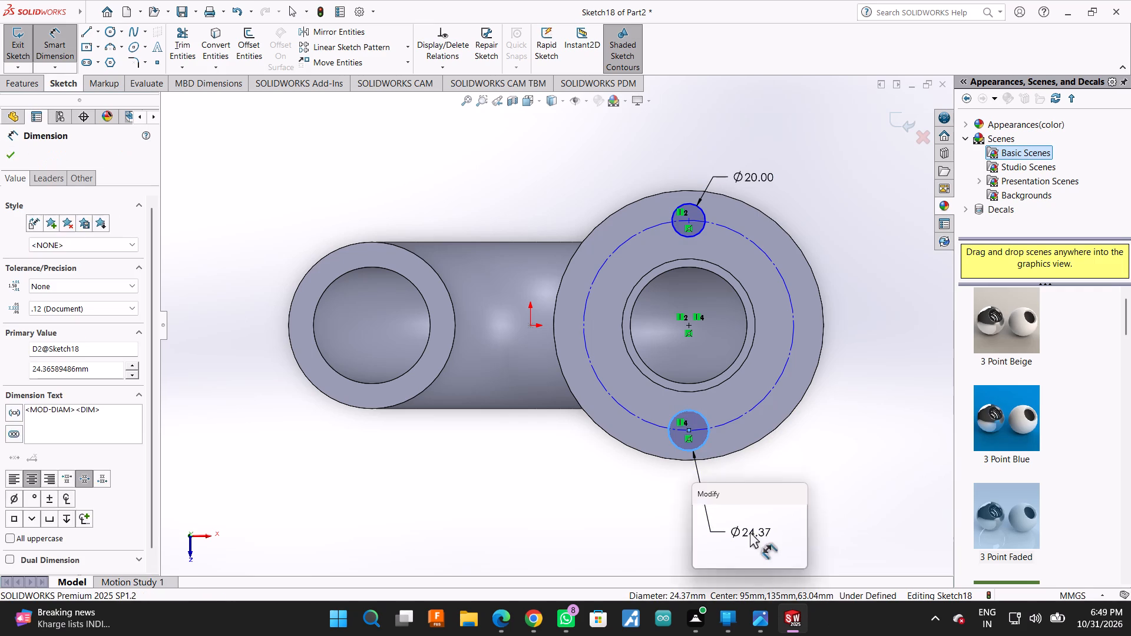
pyautogui.press('Return')
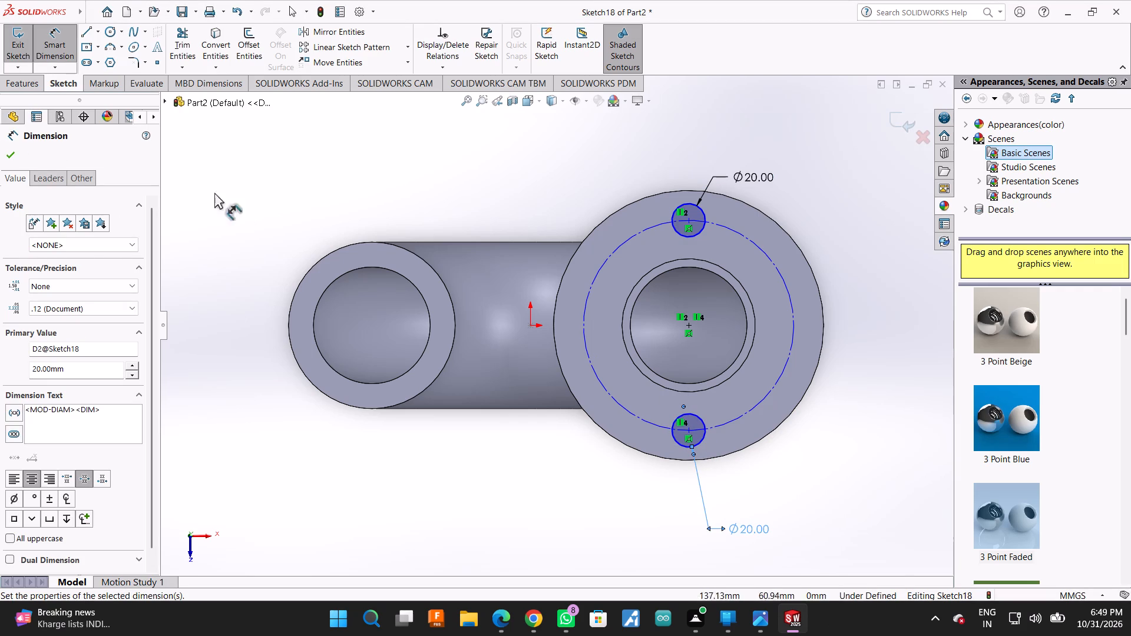
pyautogui.click(14, 150)
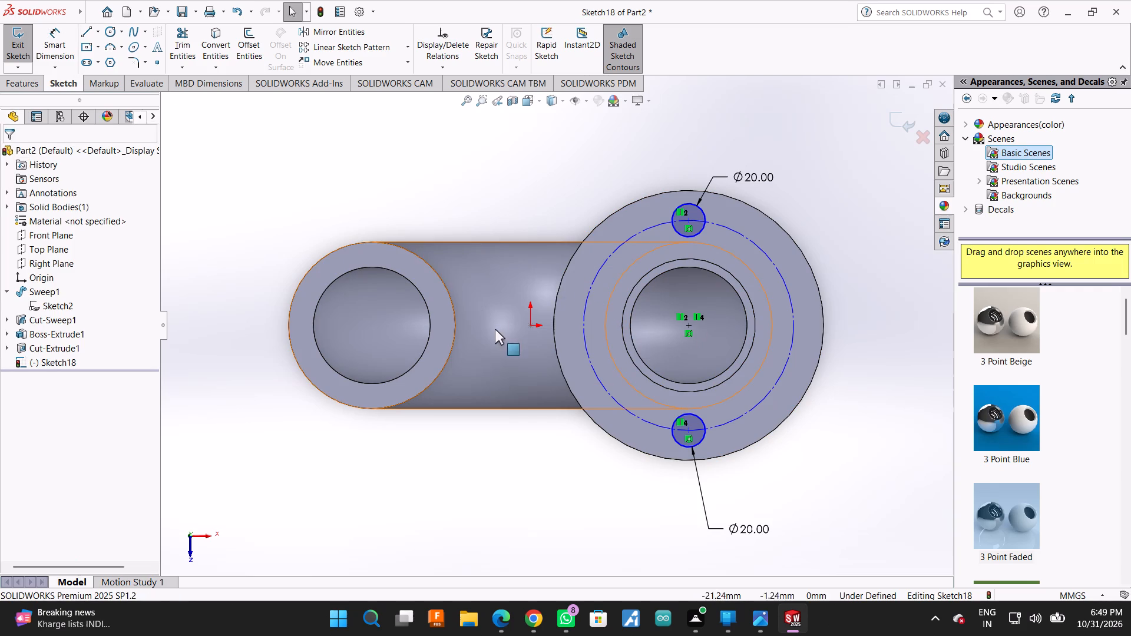
# Cut-extrude the two bolt-hole circles 40 mm blind into the flange.
pyautogui.click(9, 88)
pyautogui.click(189, 36)
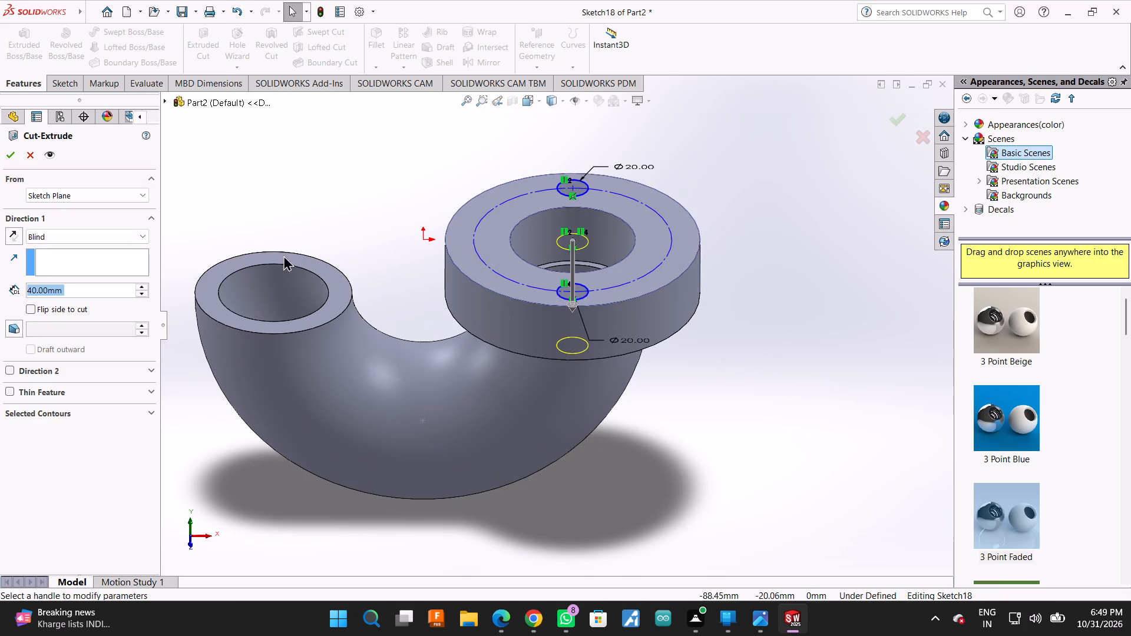
pyautogui.click(6, 149)
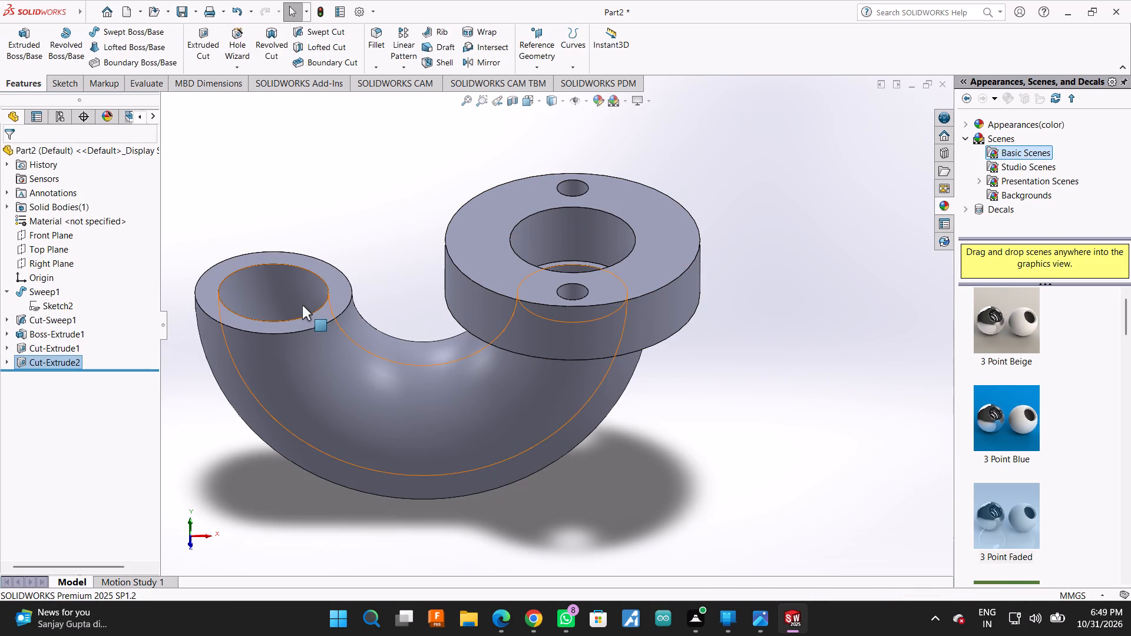
# Sketch a circle of about 72 mm radius on the flangeless pipe end's face, centred on its opening.
pyautogui.click(332, 281)
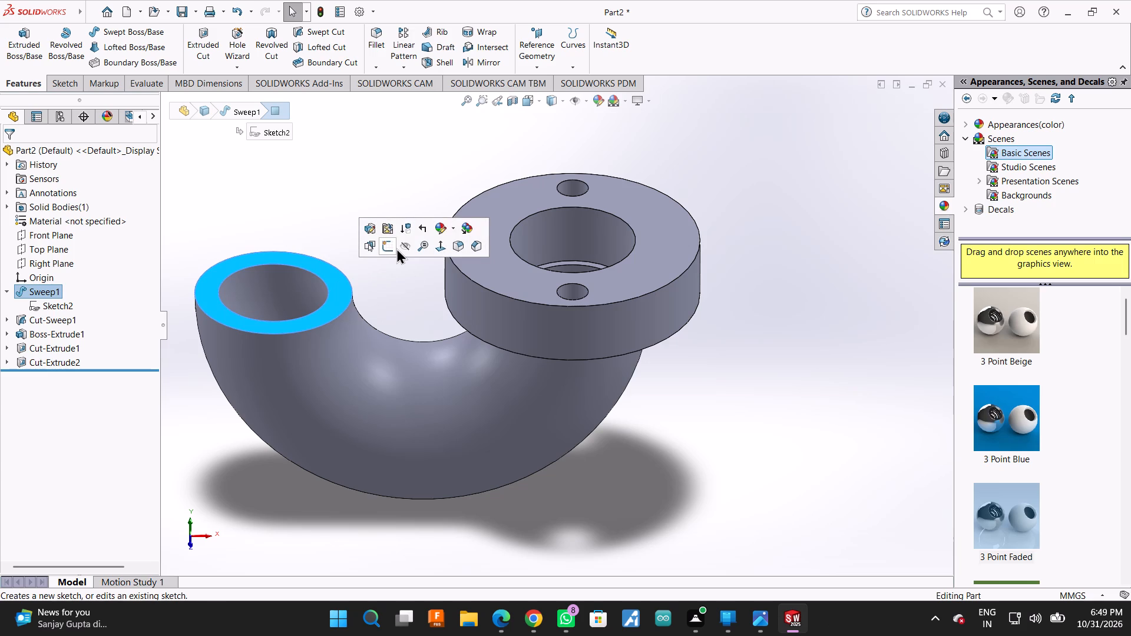
pyautogui.click(391, 247)
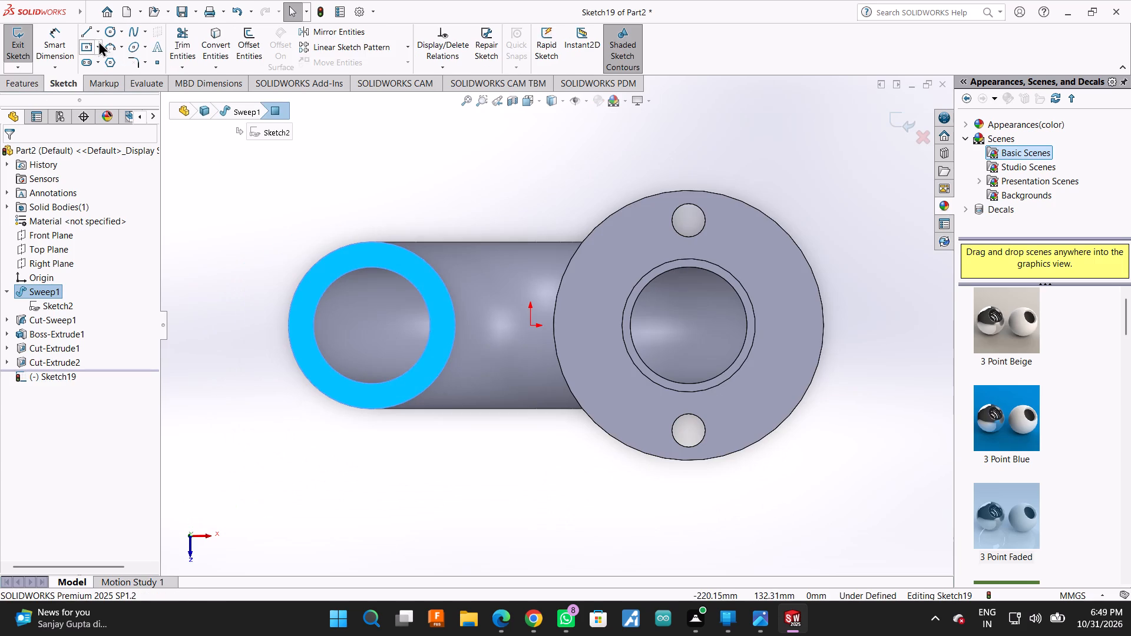
pyautogui.click(109, 30)
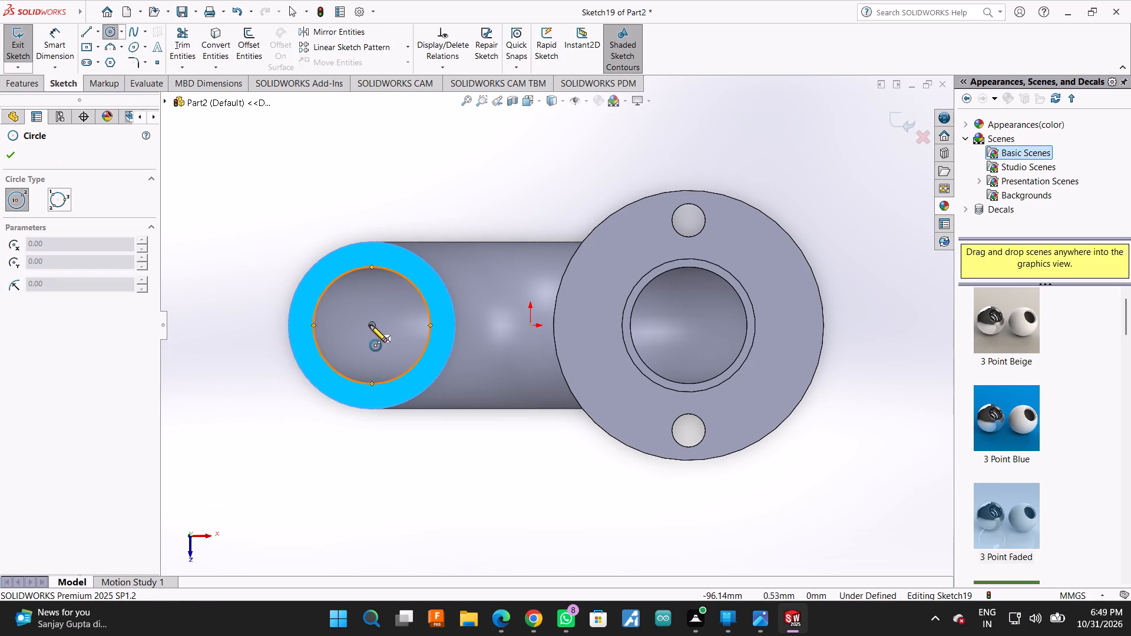
pyautogui.click(370, 325)
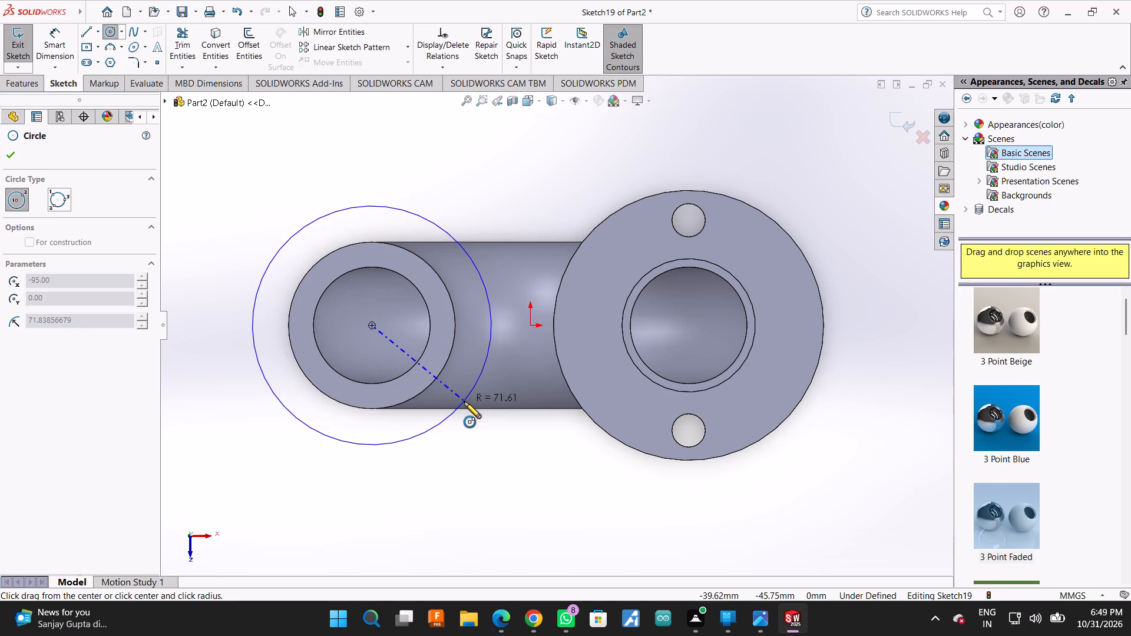
pyautogui.click(464, 402)
pyautogui.click(8, 154)
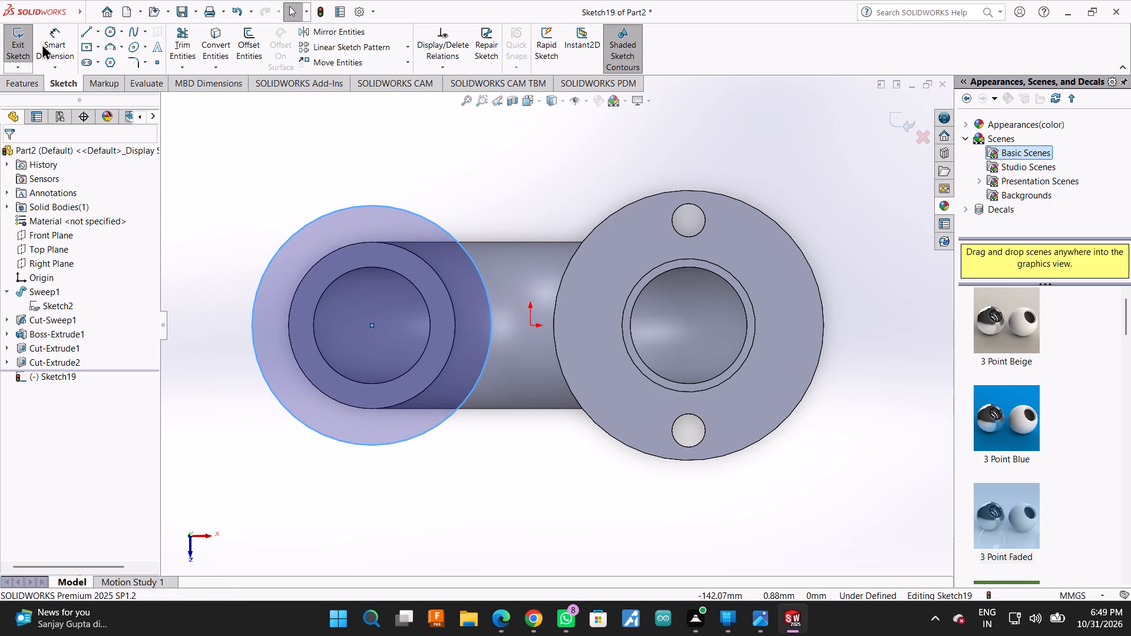
# Dimension the new circle around the flangeless pipe end to a 162 mm diameter.
pyautogui.click(46, 39)
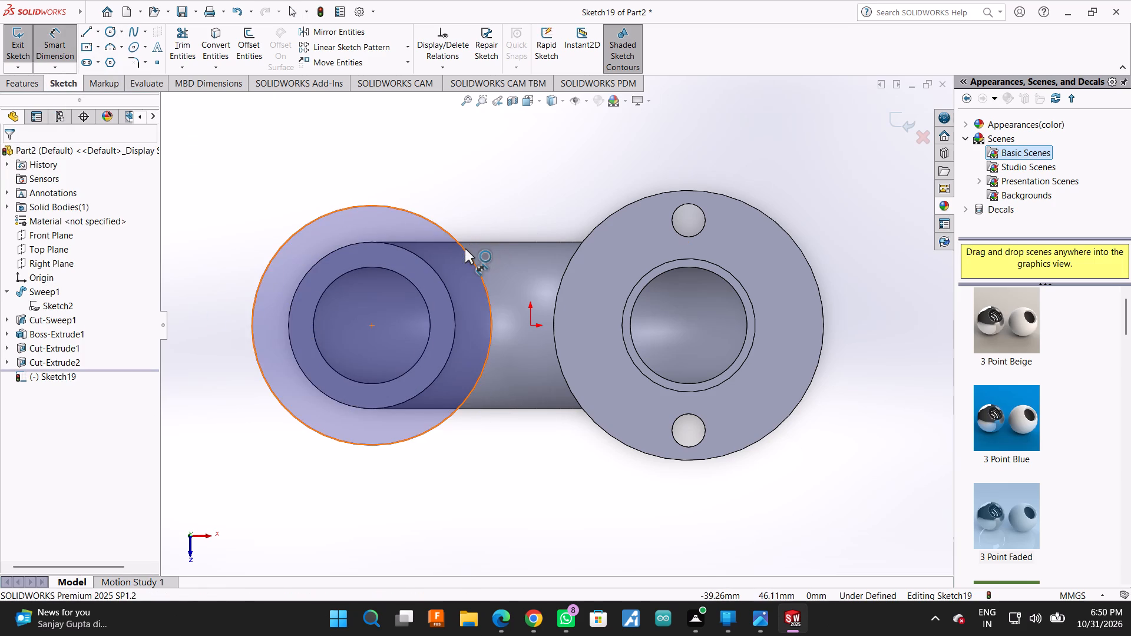
pyautogui.click(465, 249)
pyautogui.click(495, 151)
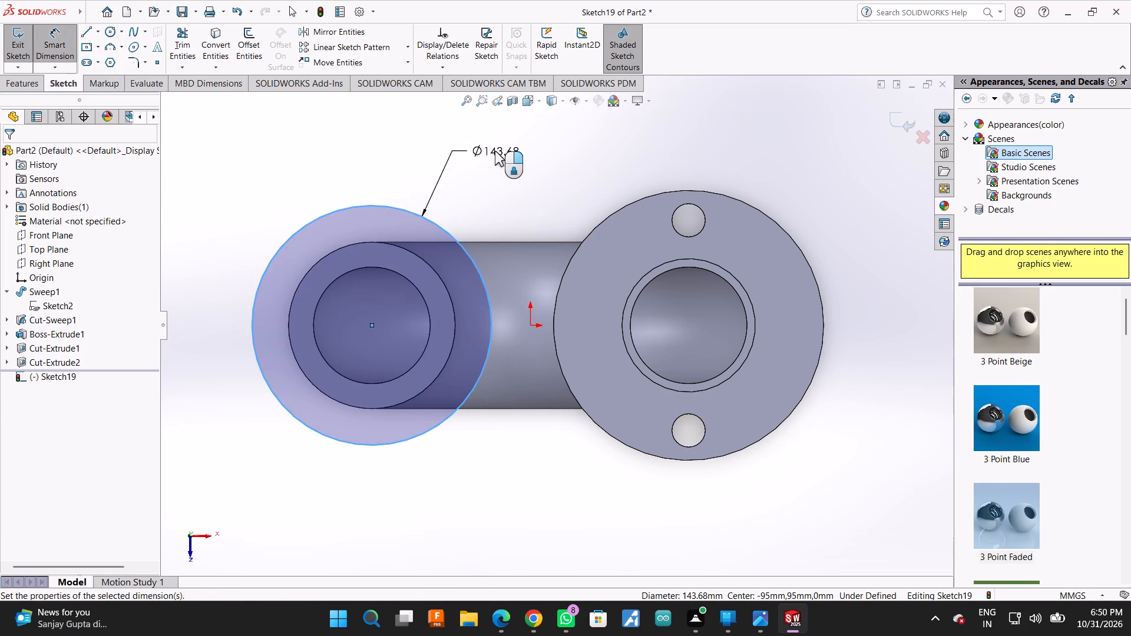
pyautogui.write('162')
pyautogui.press('Return')
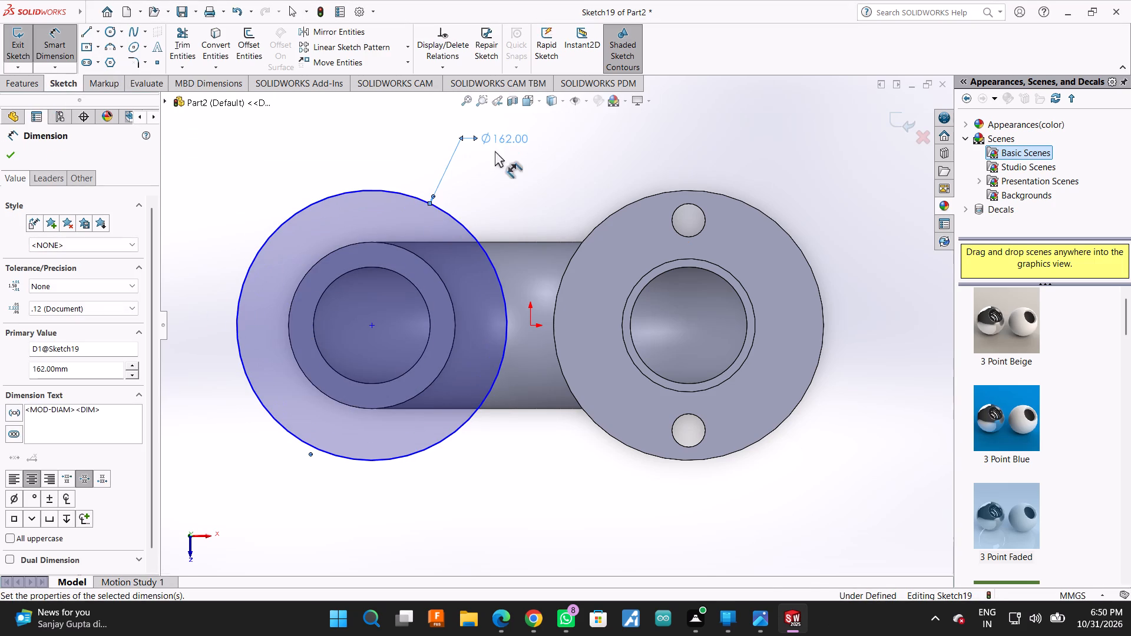
pyautogui.click(13, 148)
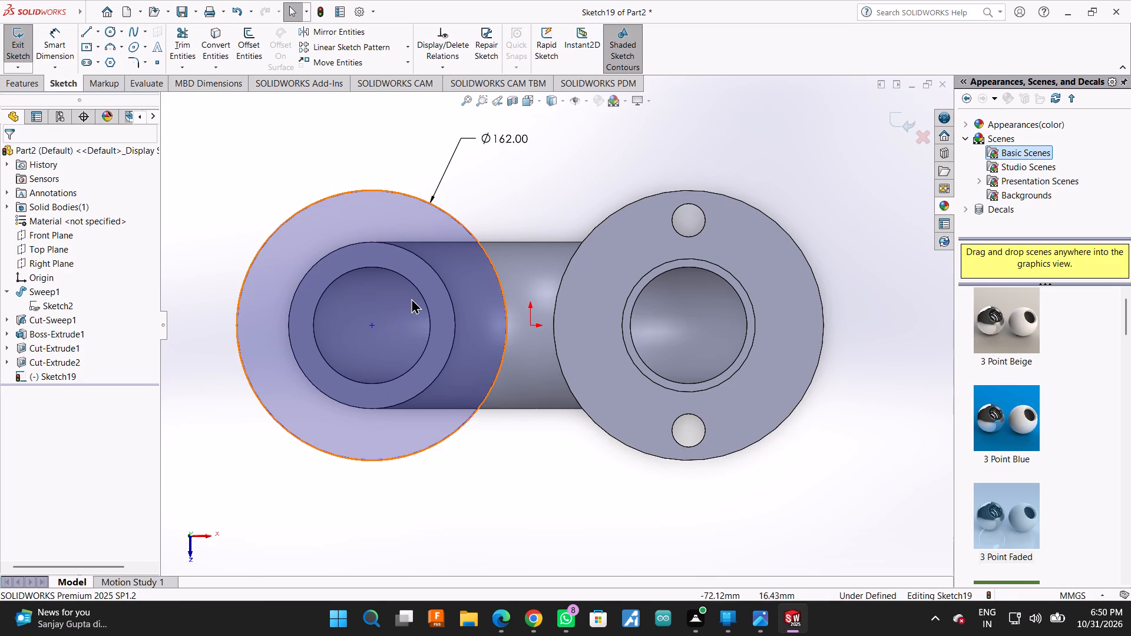
# Convert the pipe end's inner bore edge into a circle in the second flange's sketch.
pyautogui.keyDown('ctrl'); pyautogui.click(427, 303); pyautogui.keyUp('ctrl')
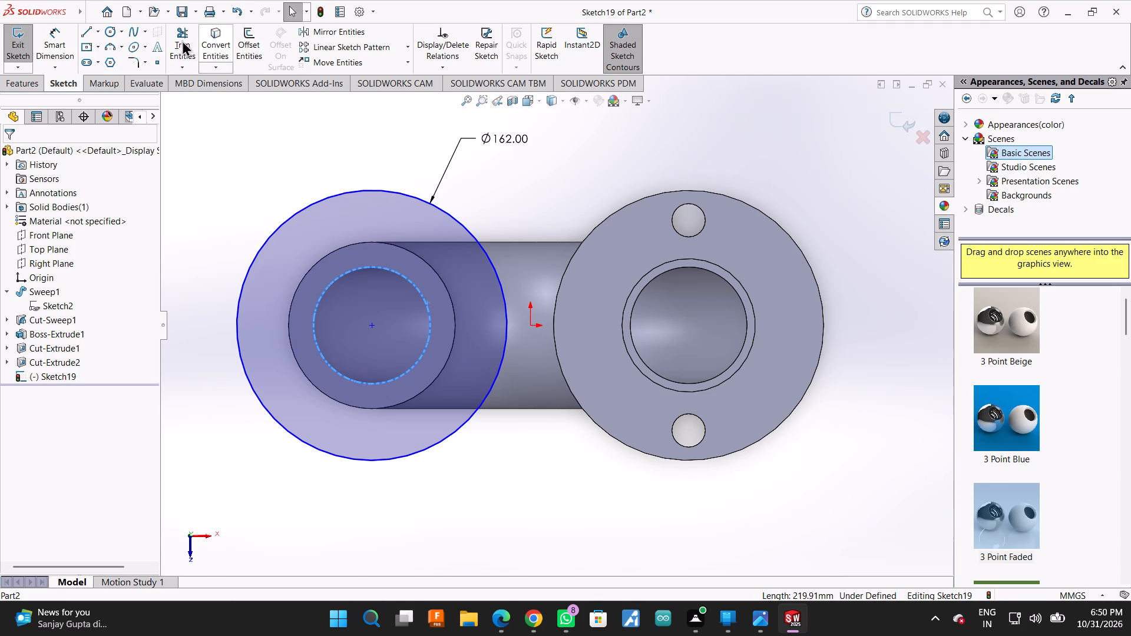
pyautogui.click(204, 39)
# Extrude the ring between the 162 mm circle and the bore 40 mm outward as the second flange, merged with the pipe.
pyautogui.click(18, 90)
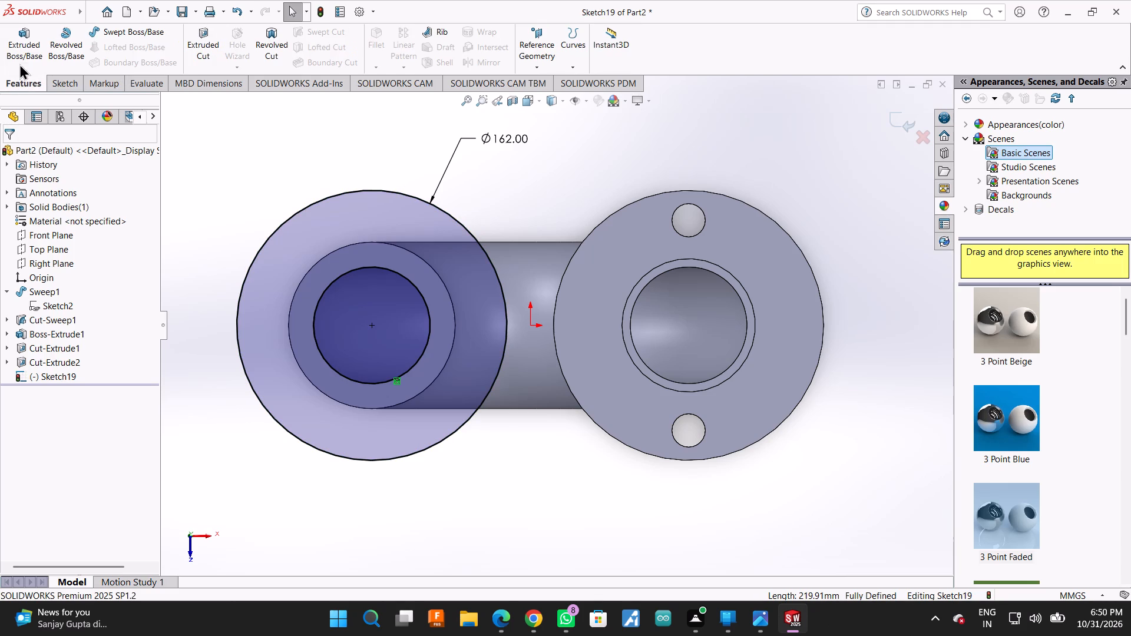
pyautogui.click(19, 38)
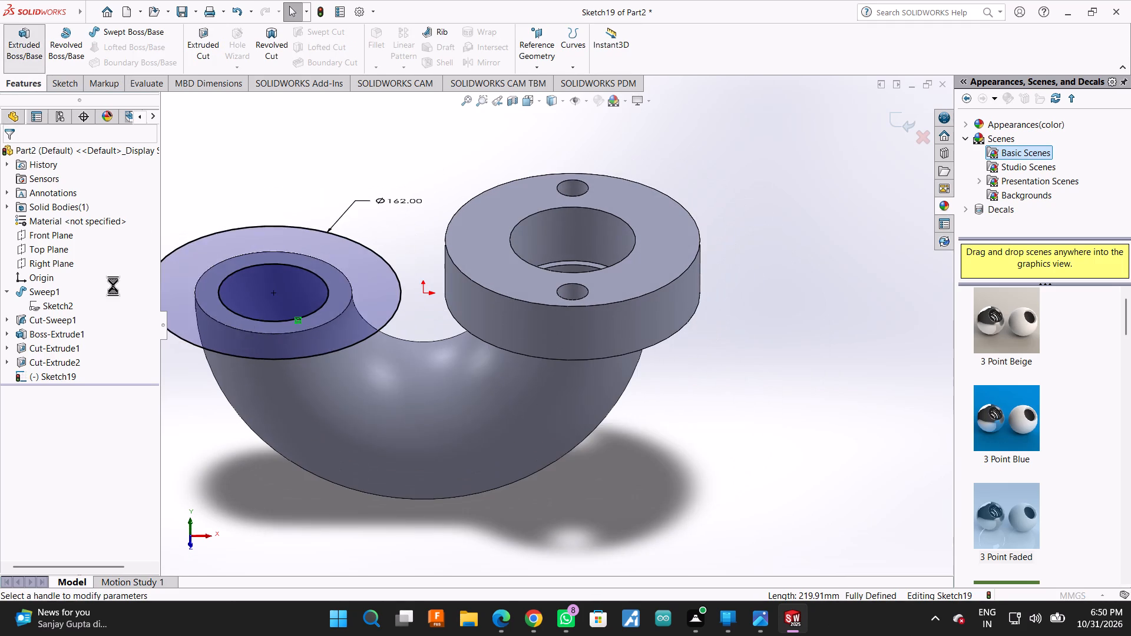
pyautogui.click(7, 160)
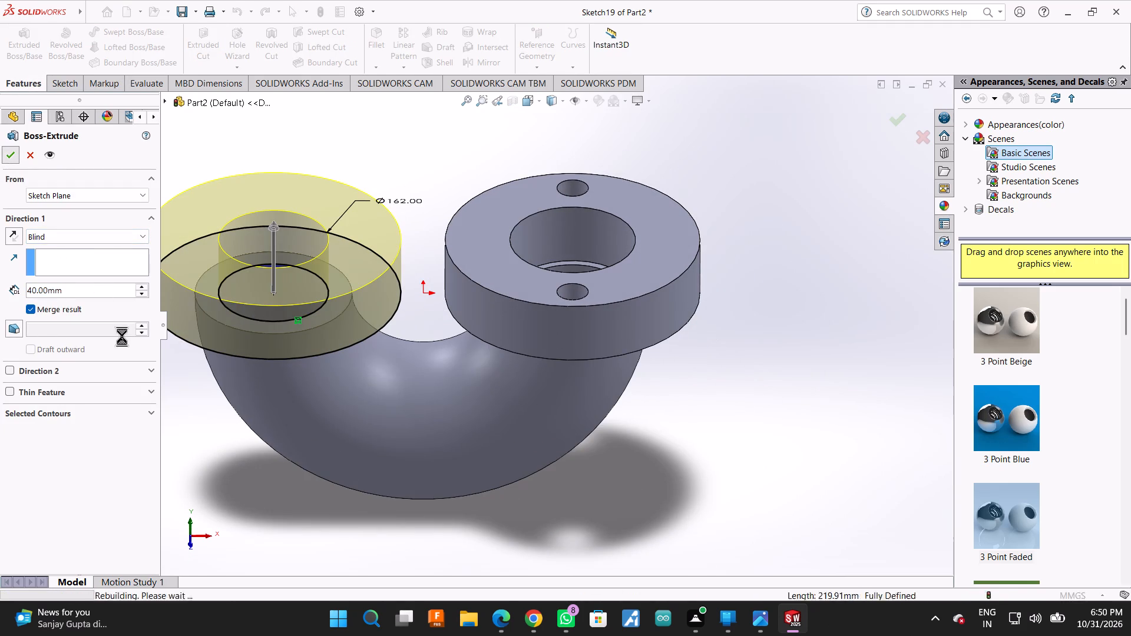
# Sketch a circle of about 56 mm radius on the second flange's outer face, centred on its opening.
pyautogui.click(346, 221)
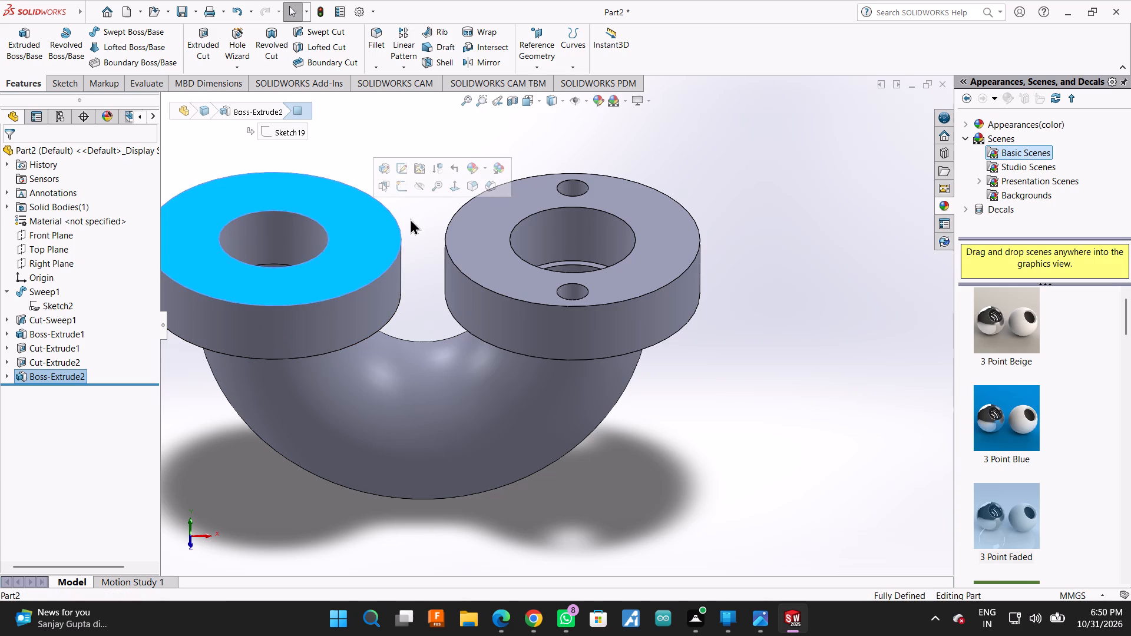
pyautogui.click(399, 188)
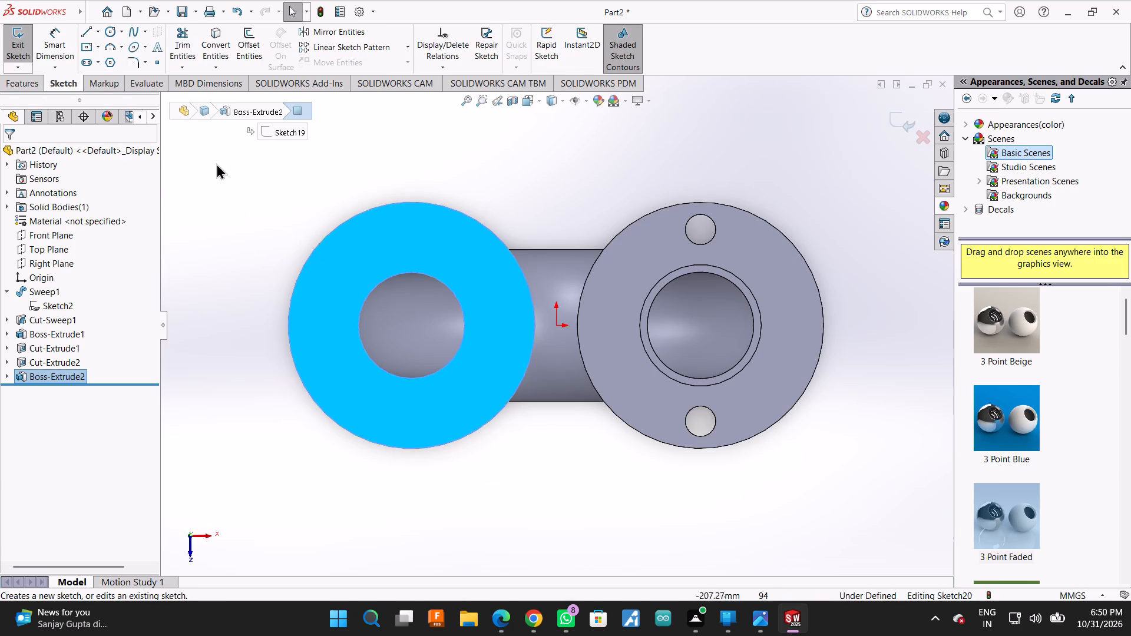
pyautogui.click(106, 32)
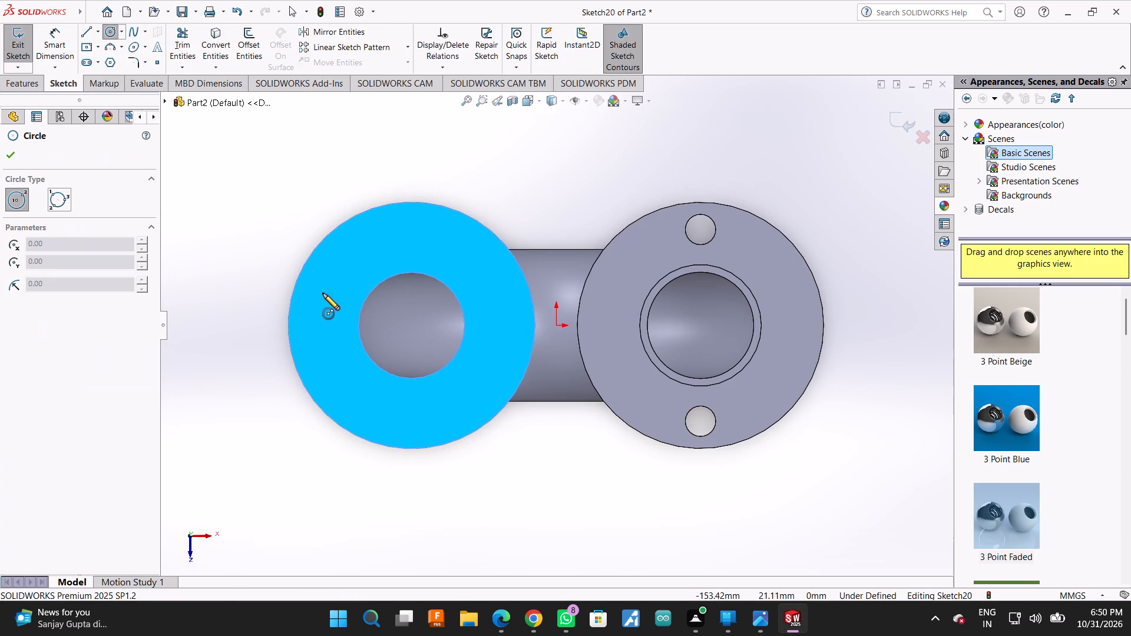
pyautogui.click(409, 327)
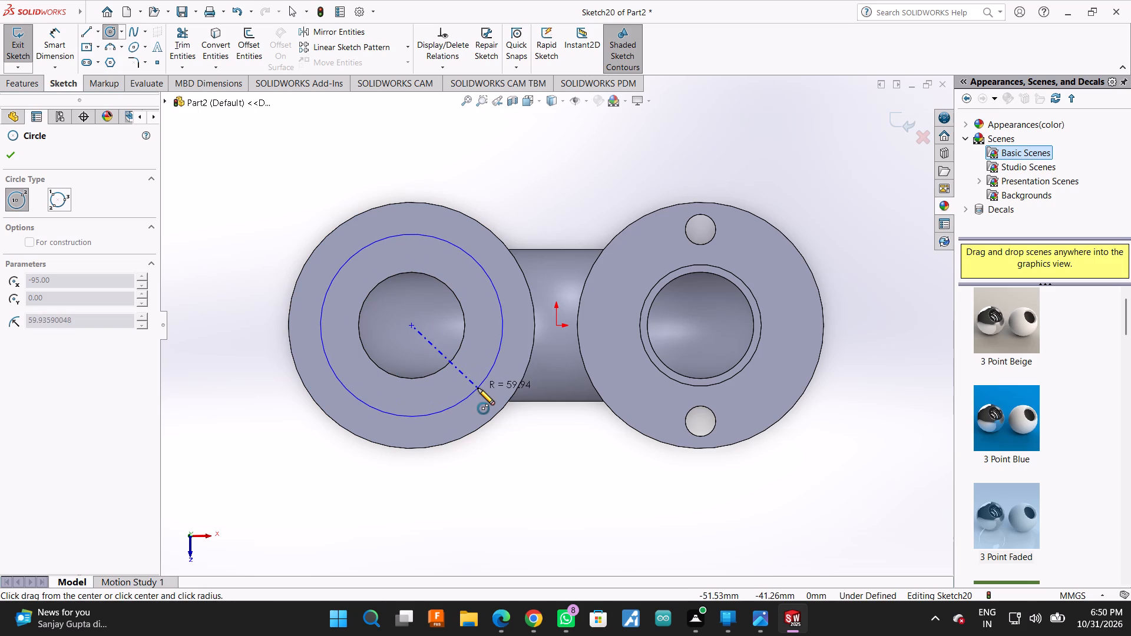
pyautogui.click(475, 383)
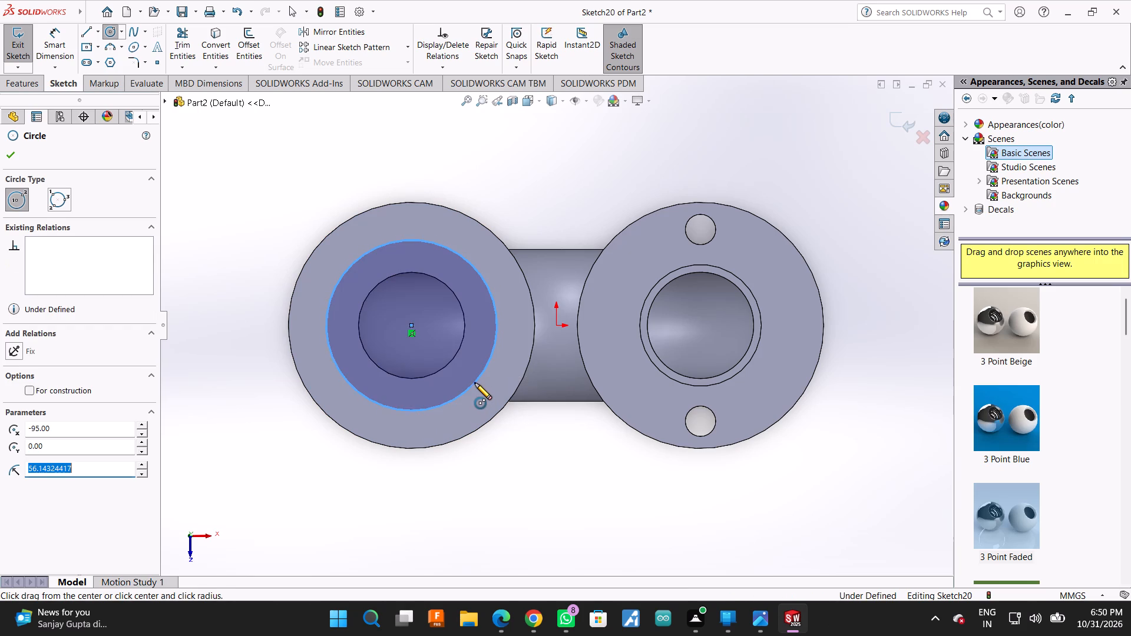
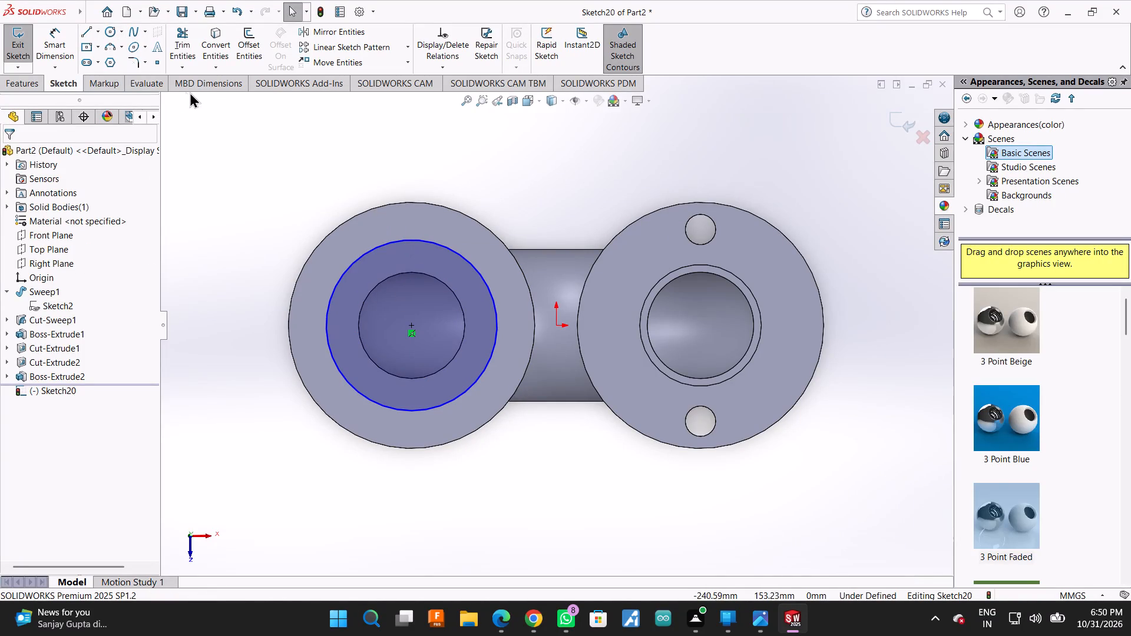
# Dimension the sketched circle on the flange without bolt holes to a diameter of 80 mm.
pyautogui.click(51, 41)
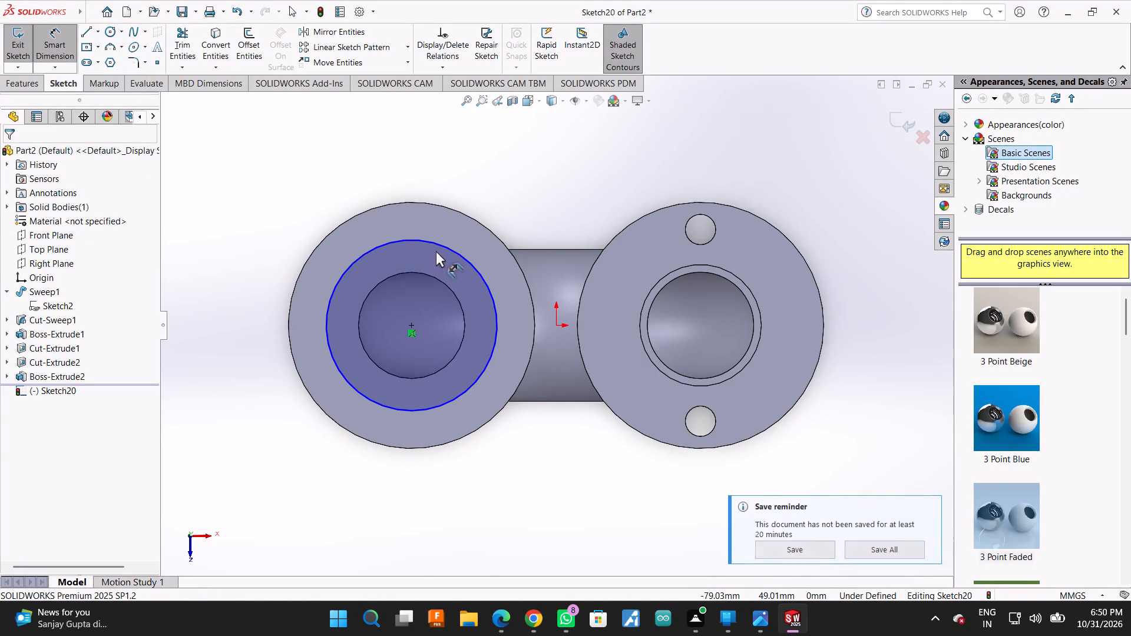
pyautogui.click(450, 253)
pyautogui.click(454, 254)
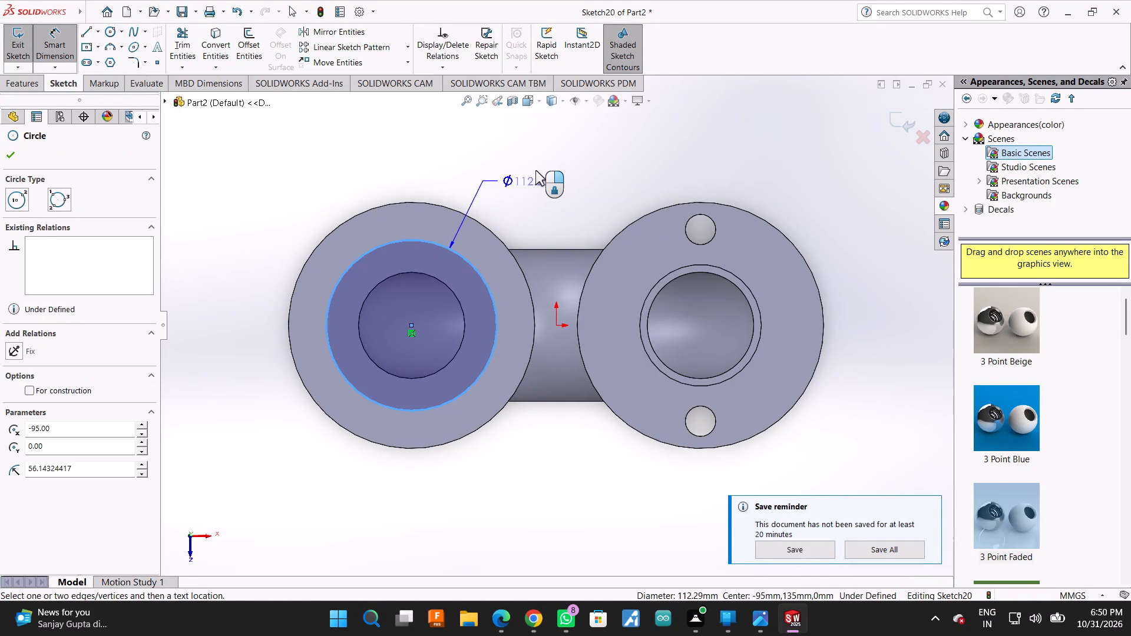
pyautogui.click(538, 168)
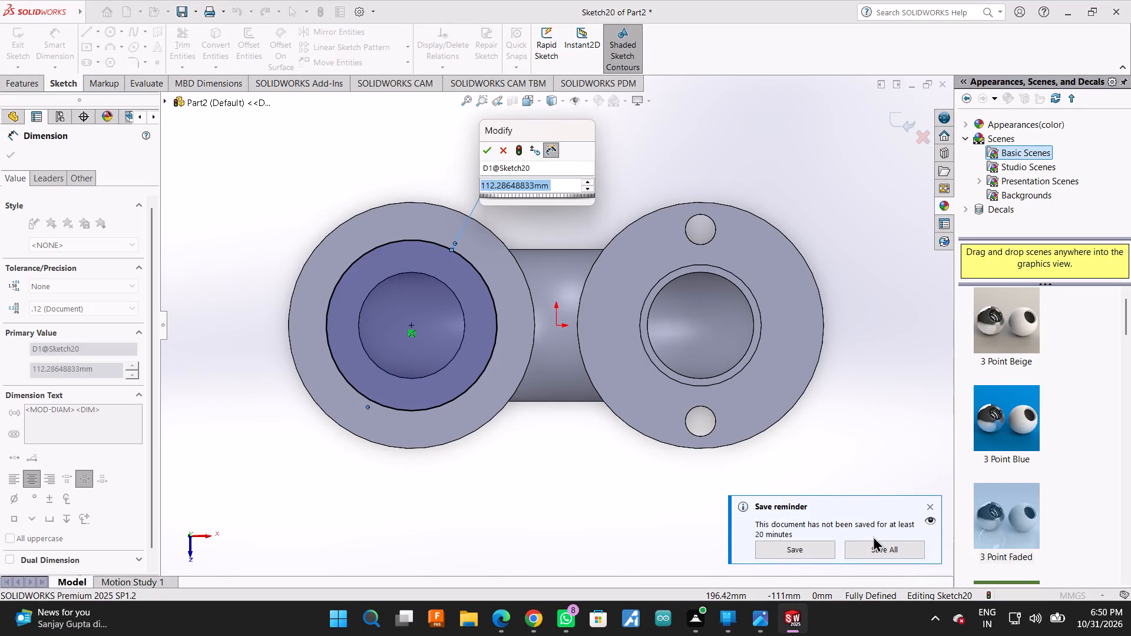
pyautogui.click(930, 503)
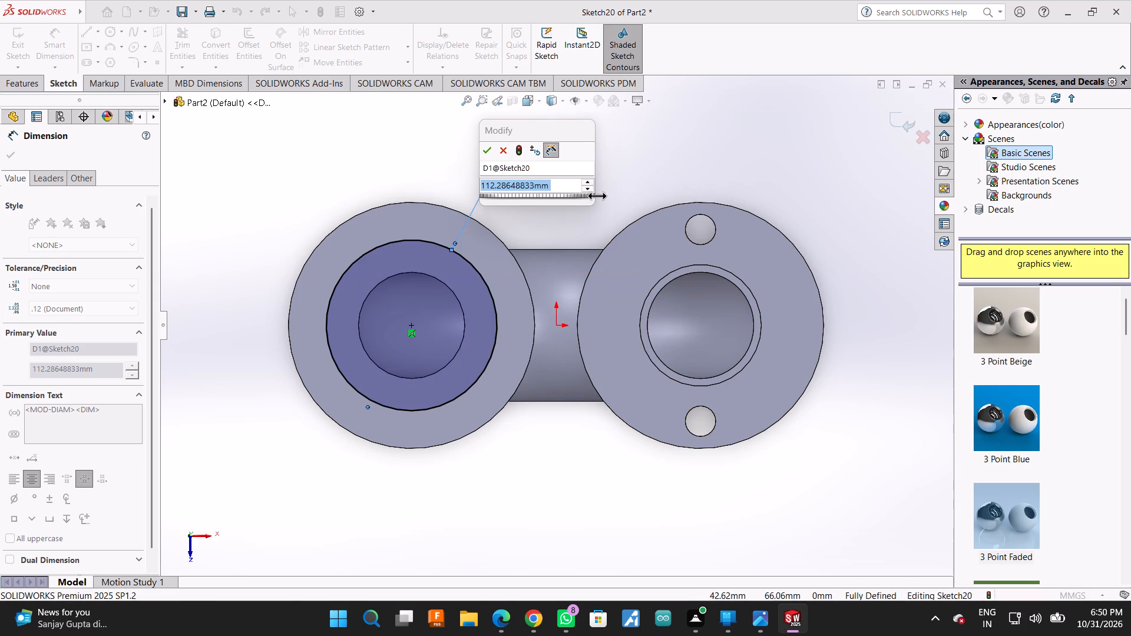
pyautogui.write('80')
pyautogui.press('Return')
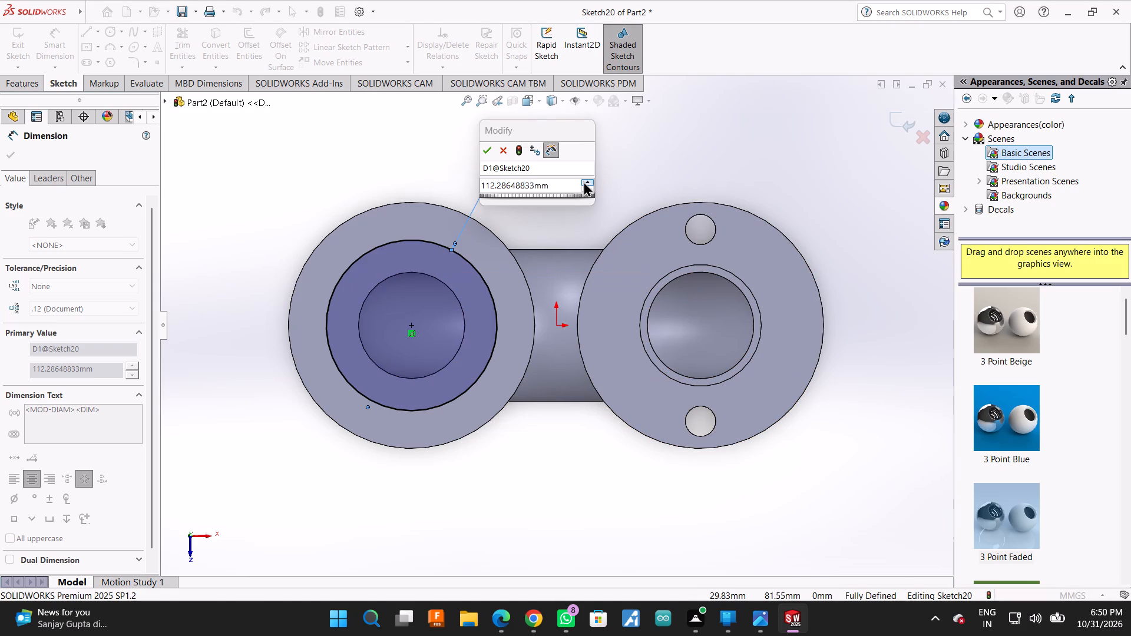
pyautogui.click(550, 181)
pyautogui.write('80')
pyautogui.press('Return')
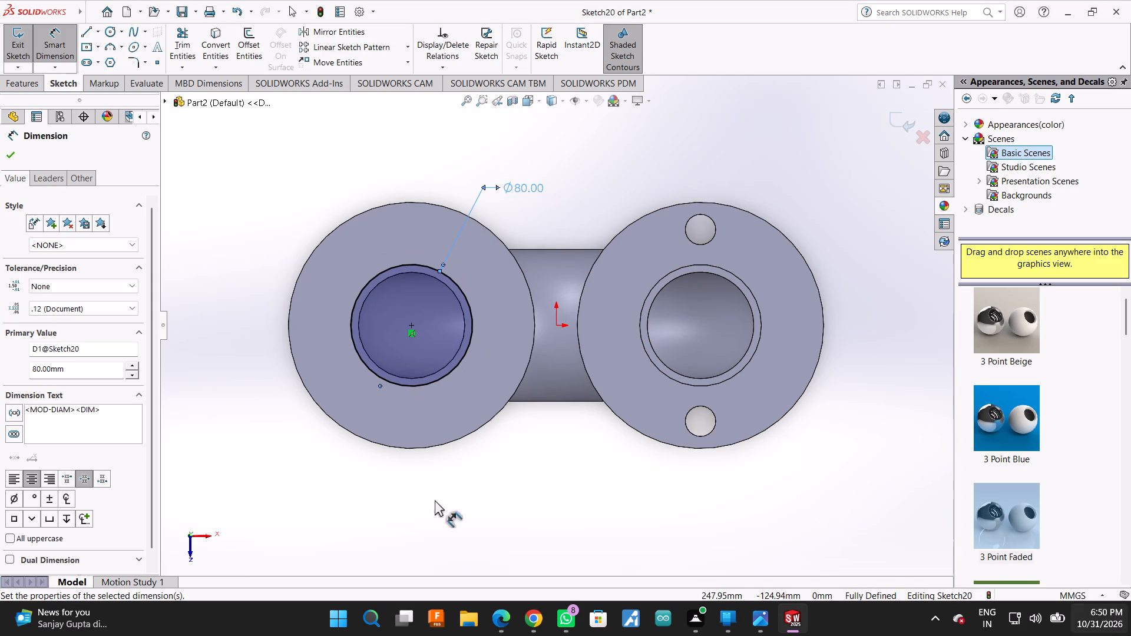
pyautogui.click(15, 154)
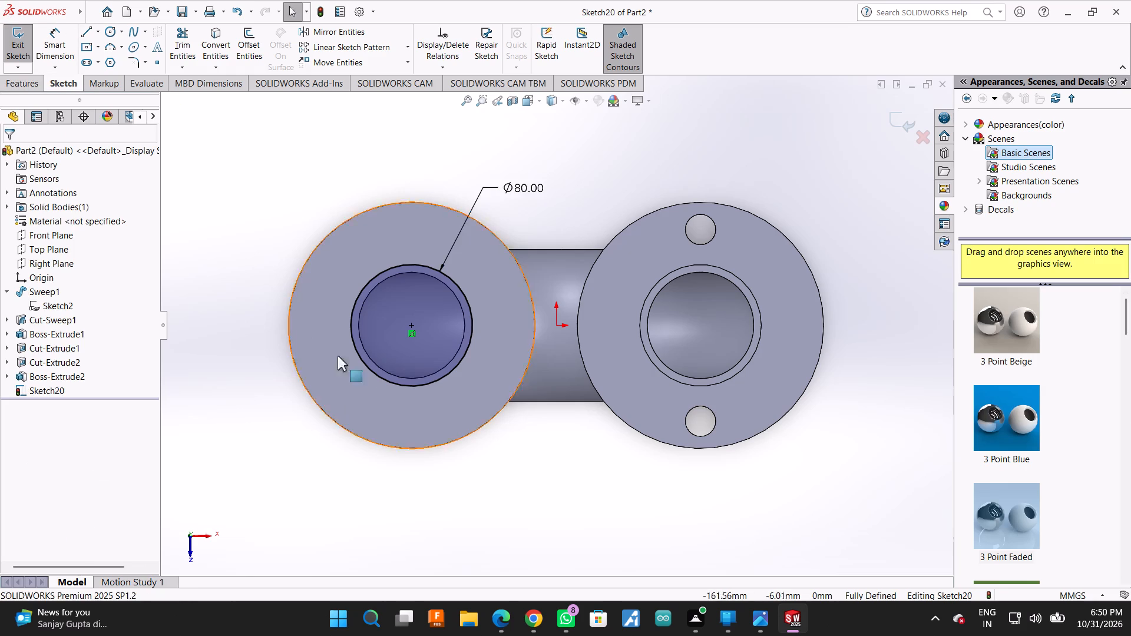
# Convert the 70 mm bore edge inside the 80 mm circle into a sketch entity.
pyautogui.scroll(-1, 454, 373)
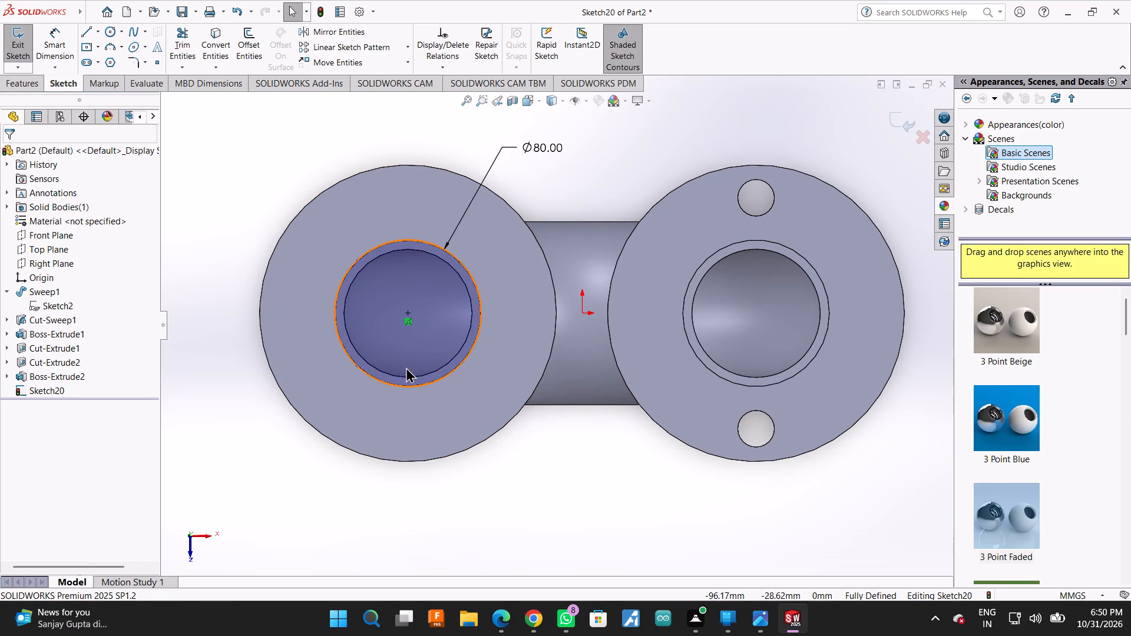
pyautogui.click(346, 294)
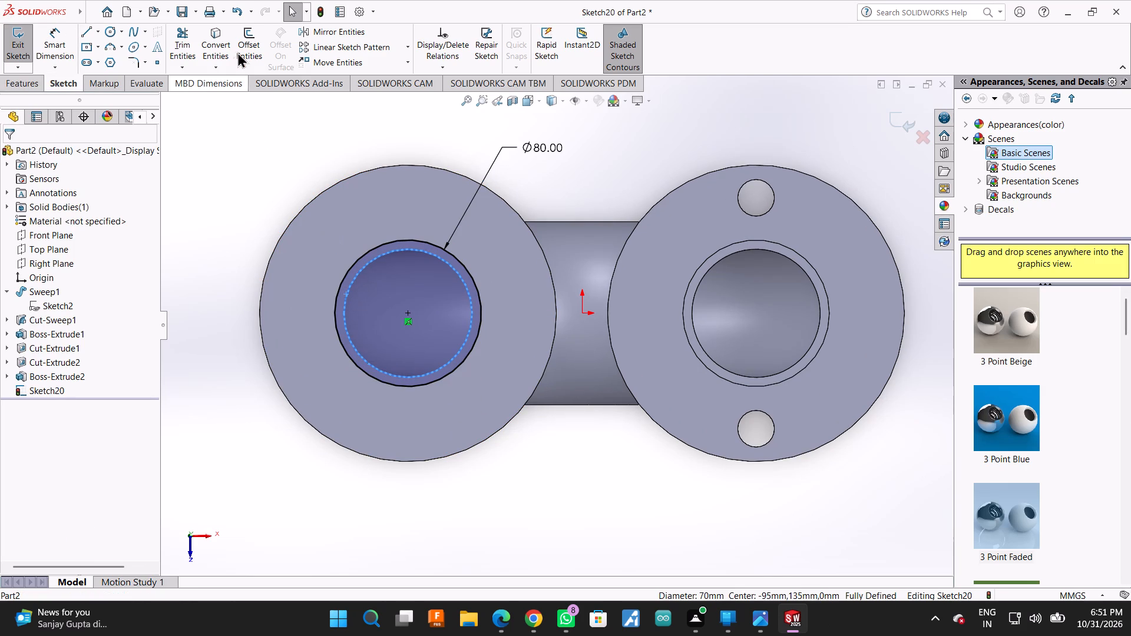
pyautogui.click(224, 39)
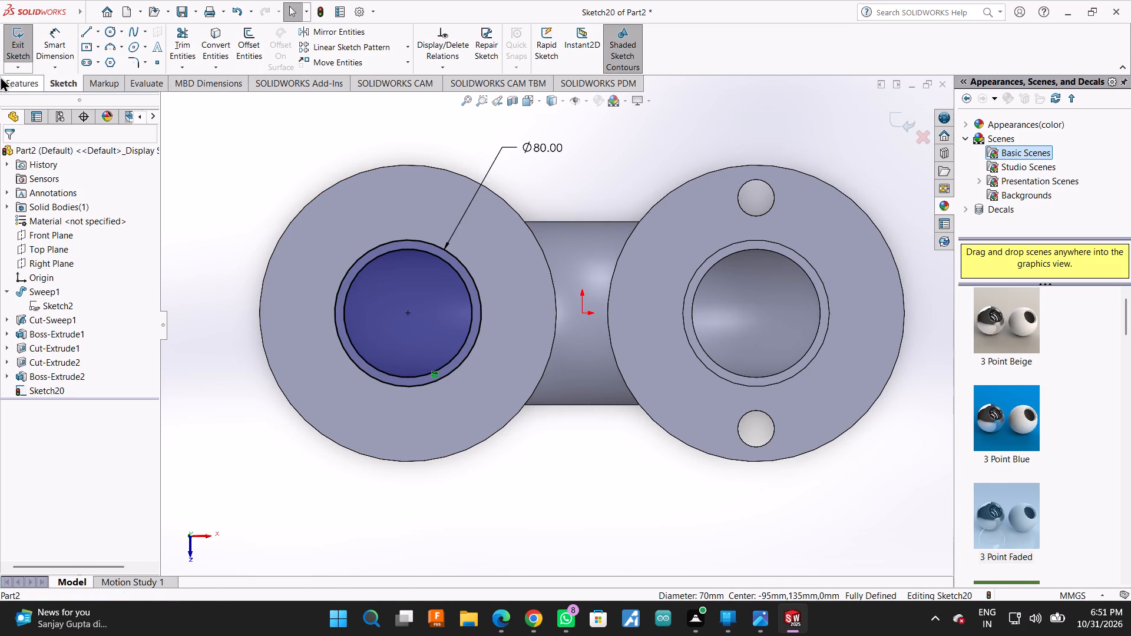
# Extrude-cut the ring between the two circles to a blind depth of 40 mm.
pyautogui.click(0, 76)
pyautogui.click(192, 39)
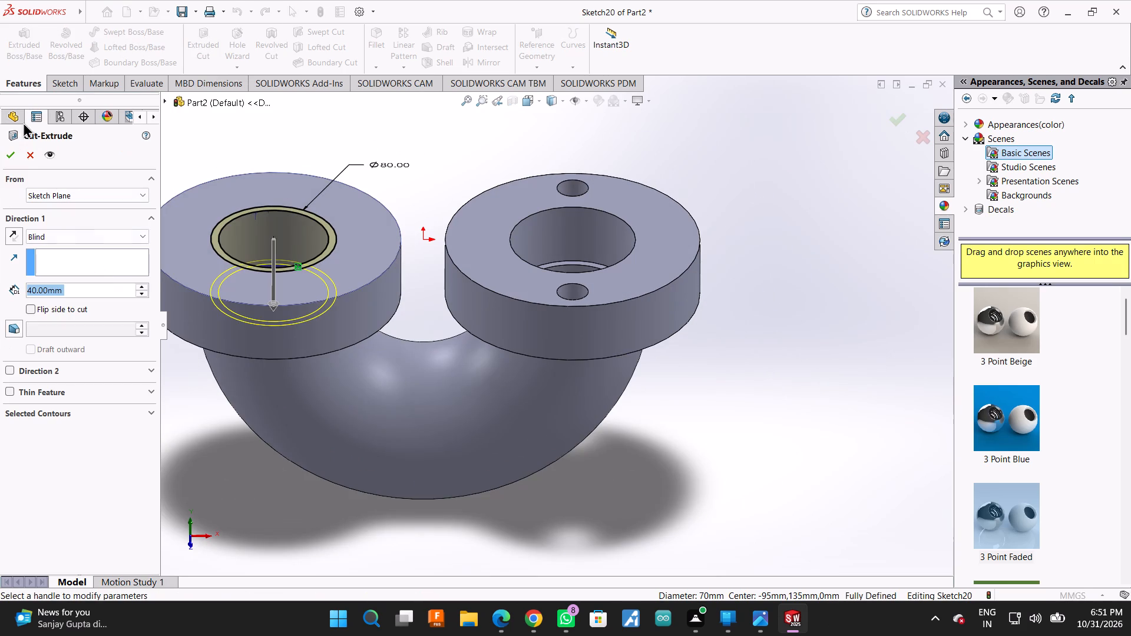
pyautogui.click(16, 150)
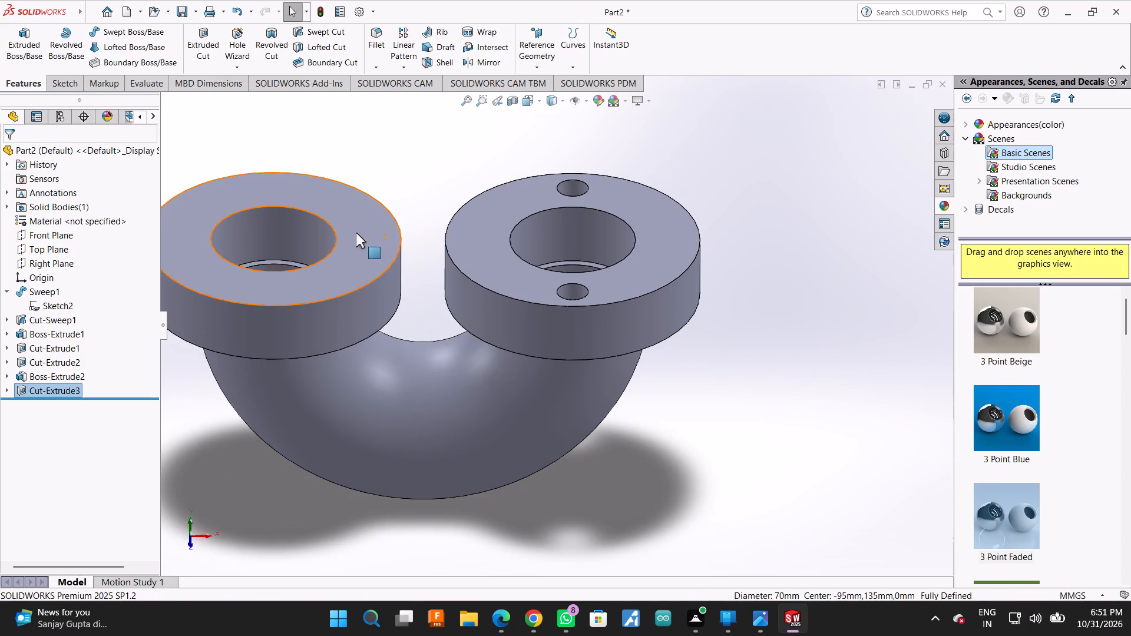
# Open a new sketch on the top face of the flange without bolt holes and start the Circle tool.
pyautogui.click(356, 233)
pyautogui.click(410, 203)
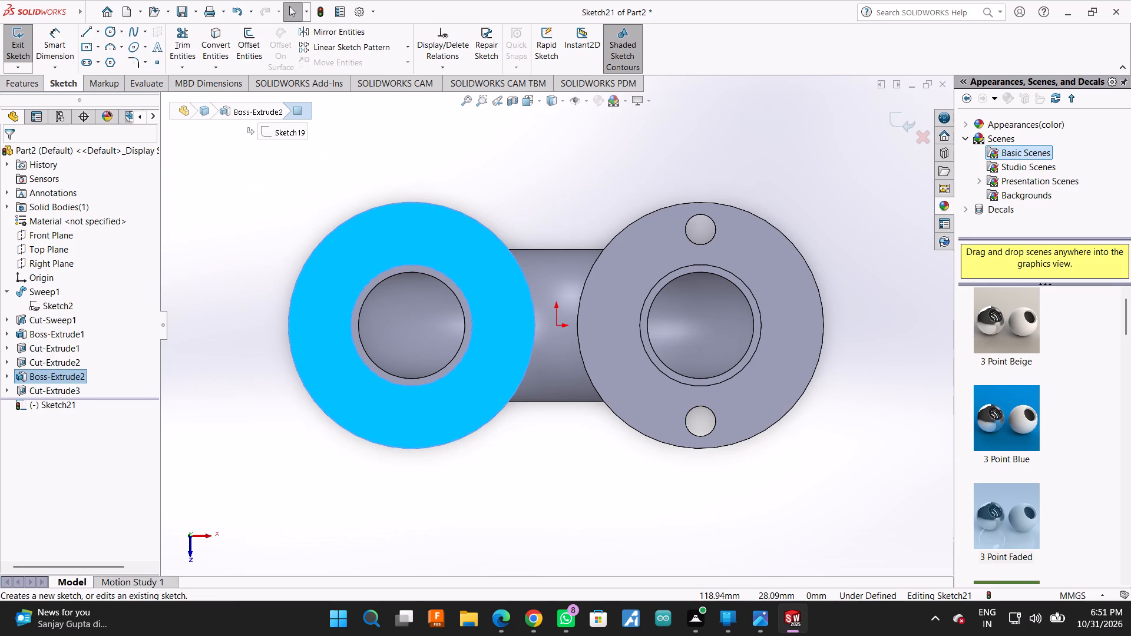
pyautogui.click(41, 82)
pyautogui.click(52, 81)
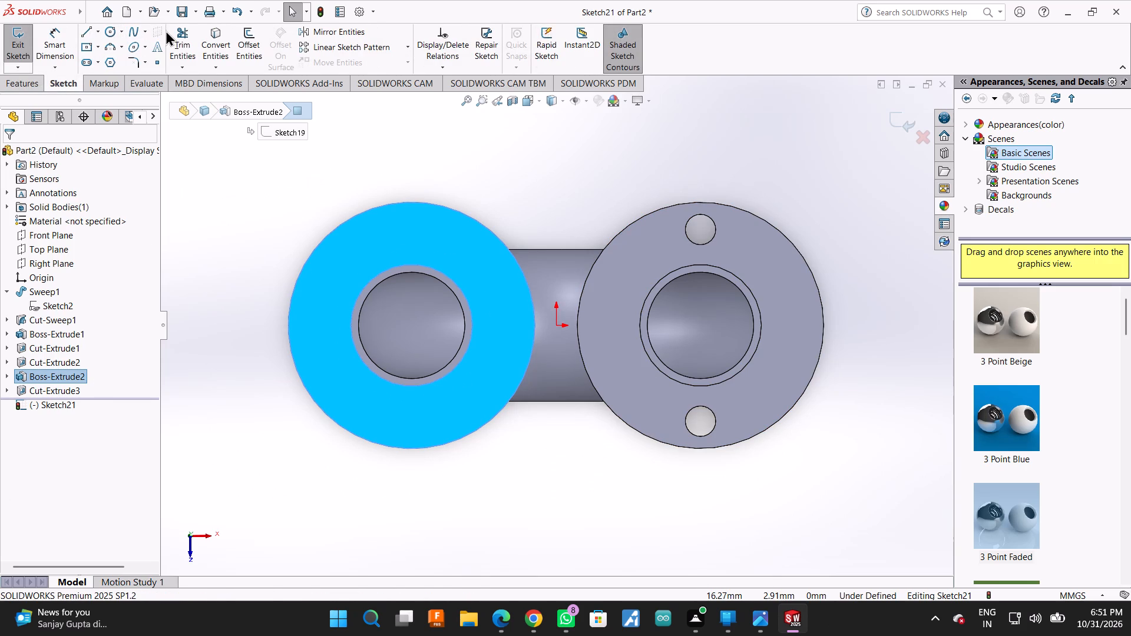
pyautogui.click(108, 29)
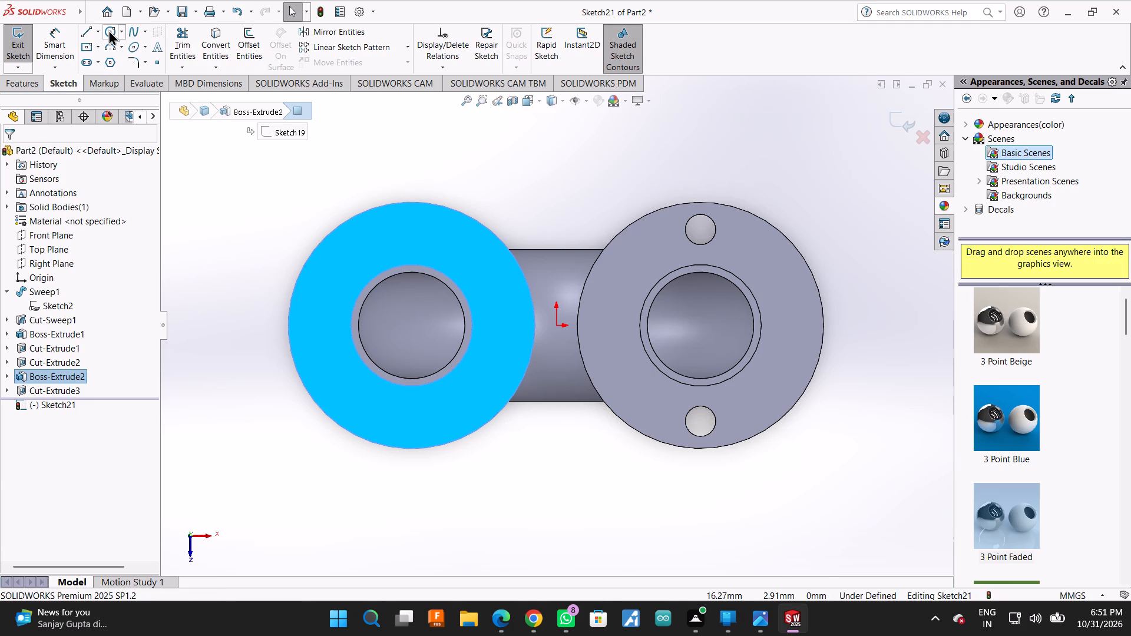
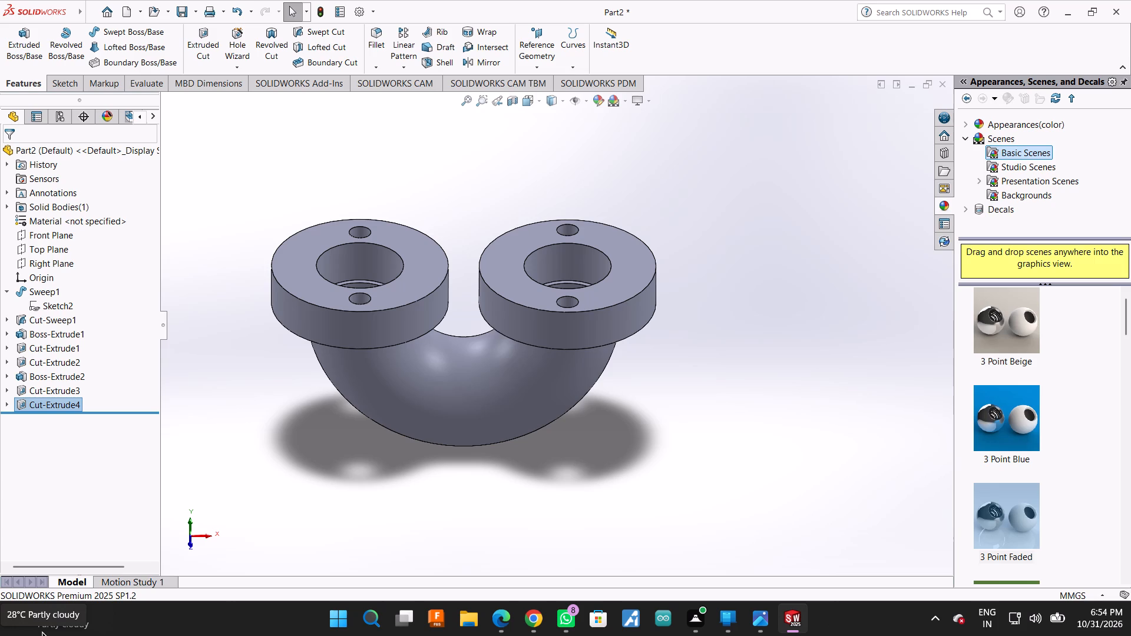
# On the Front Plane, sketch a vertical construction line about 80 mm long downward from the midpoint of the left-hand flange's top edge.
pyautogui.scroll(2, 575, 500)
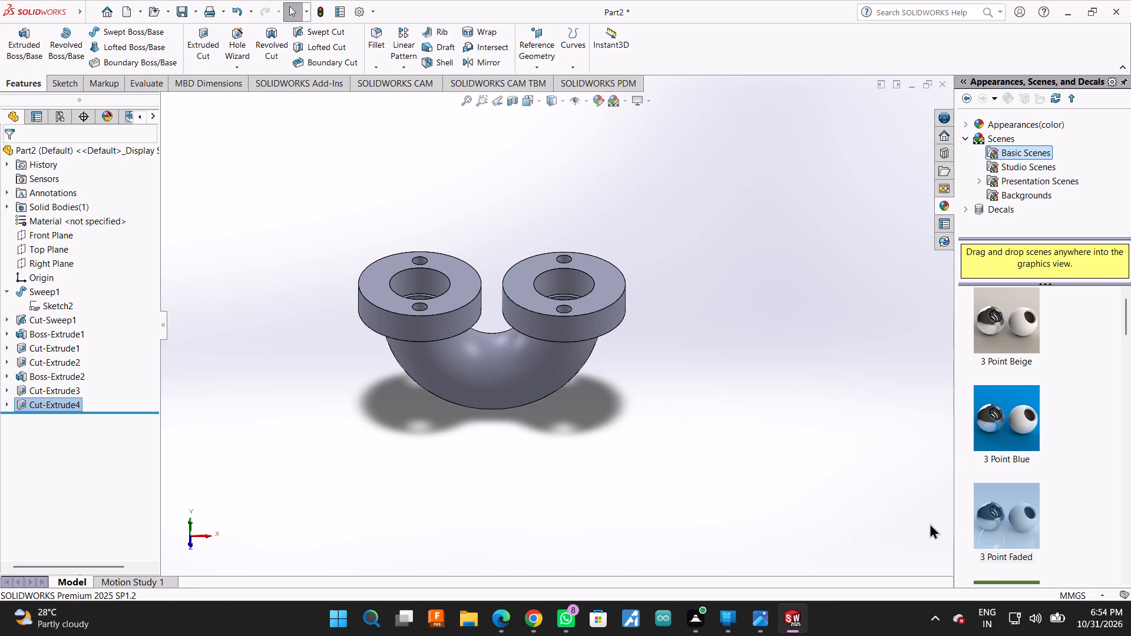
pyautogui.moveTo(955, 548); pyautogui.dragTo(1130, 539)
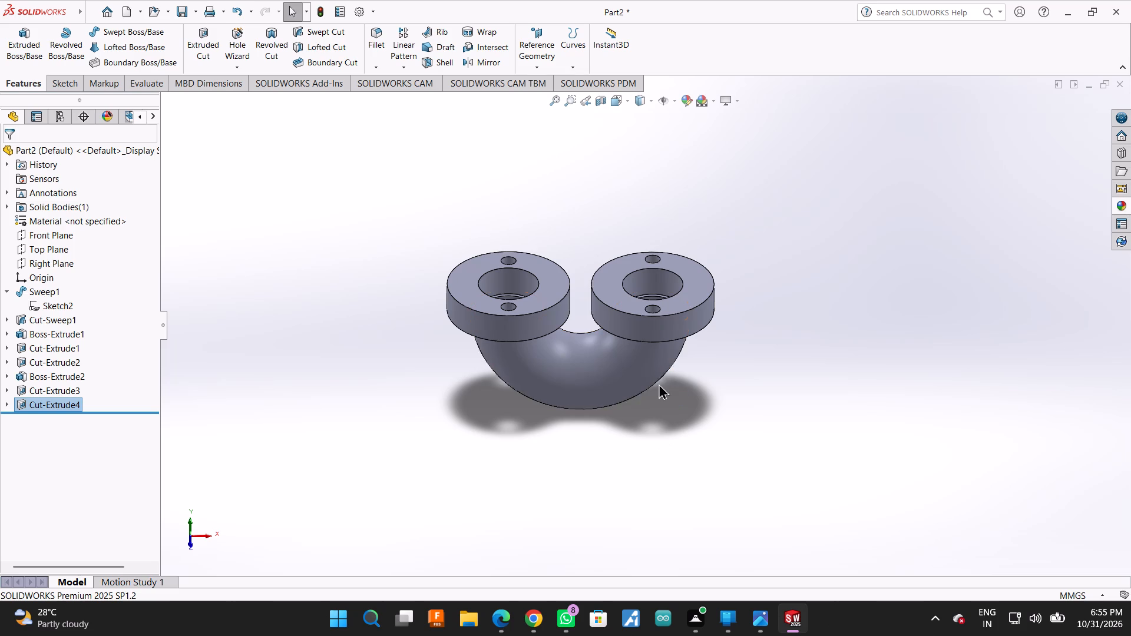
pyautogui.click(28, 238)
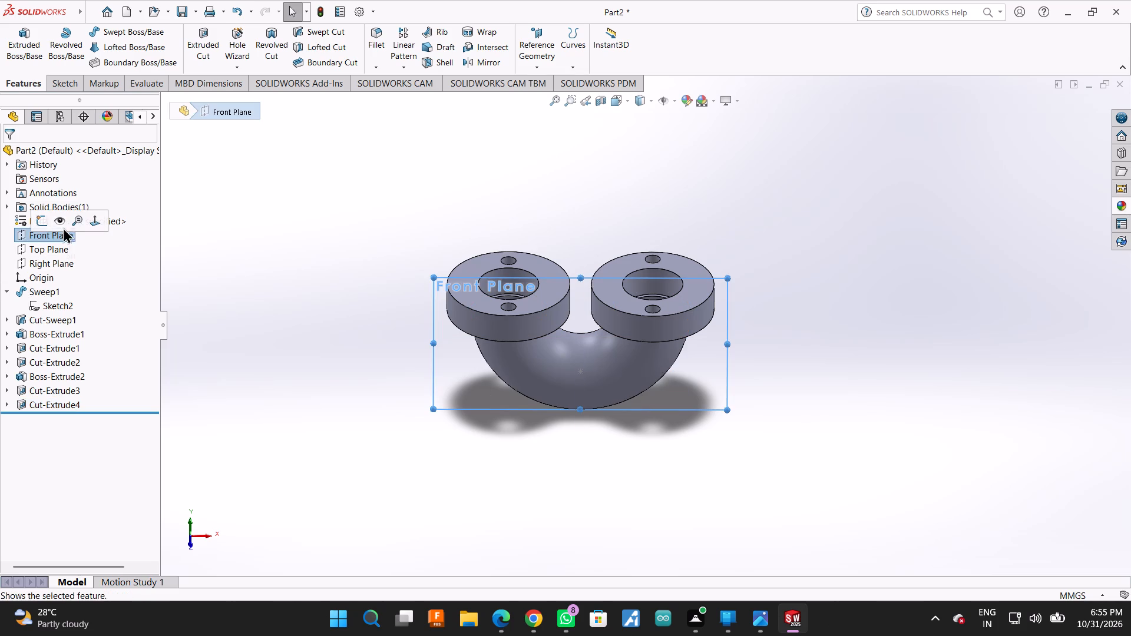
pyautogui.click(87, 223)
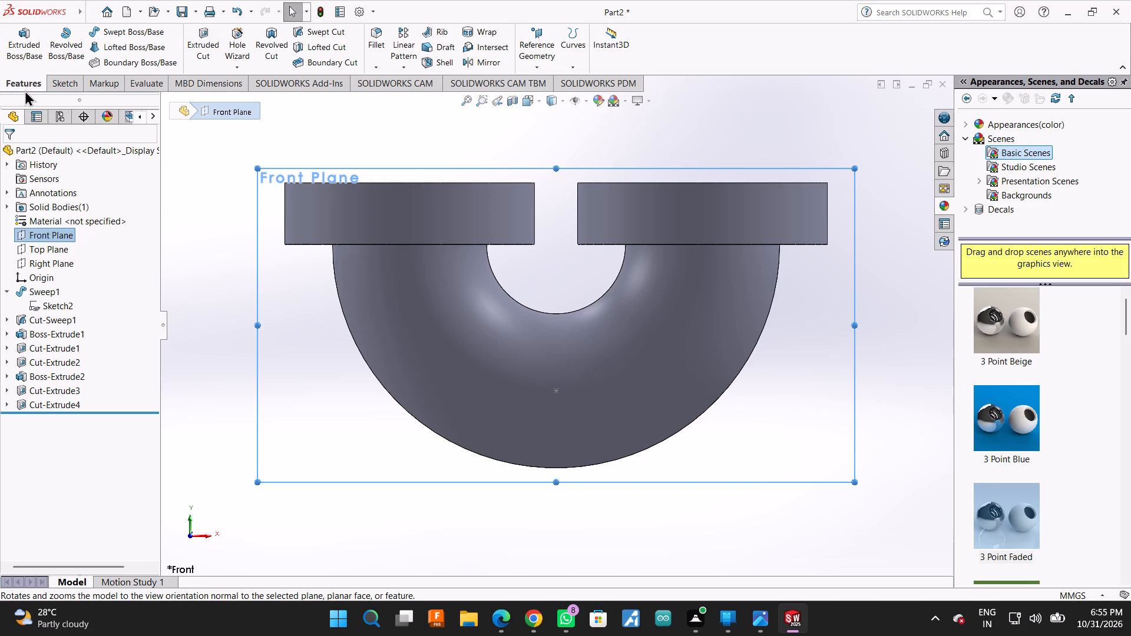
pyautogui.click(49, 81)
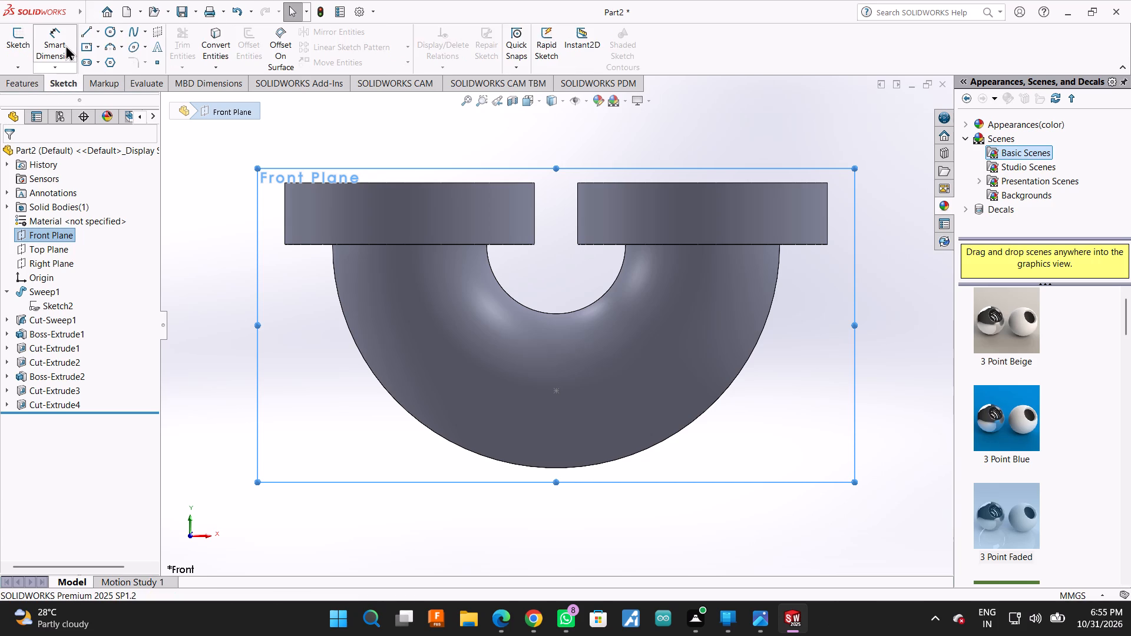
pyautogui.click(81, 34)
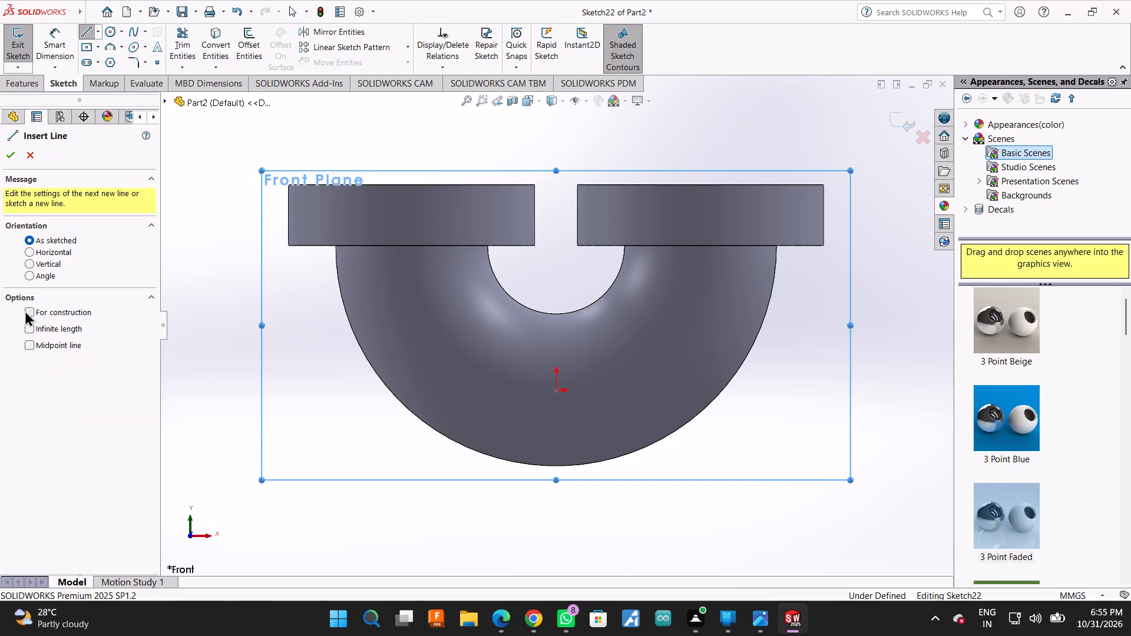
pyautogui.click(25, 310)
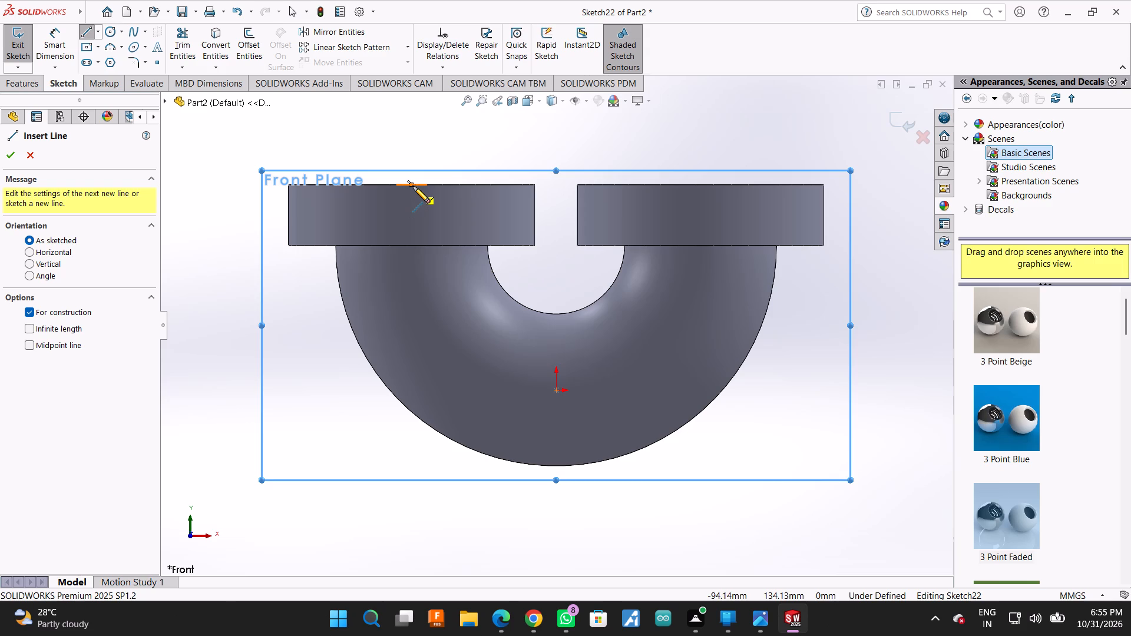
pyautogui.click(413, 186)
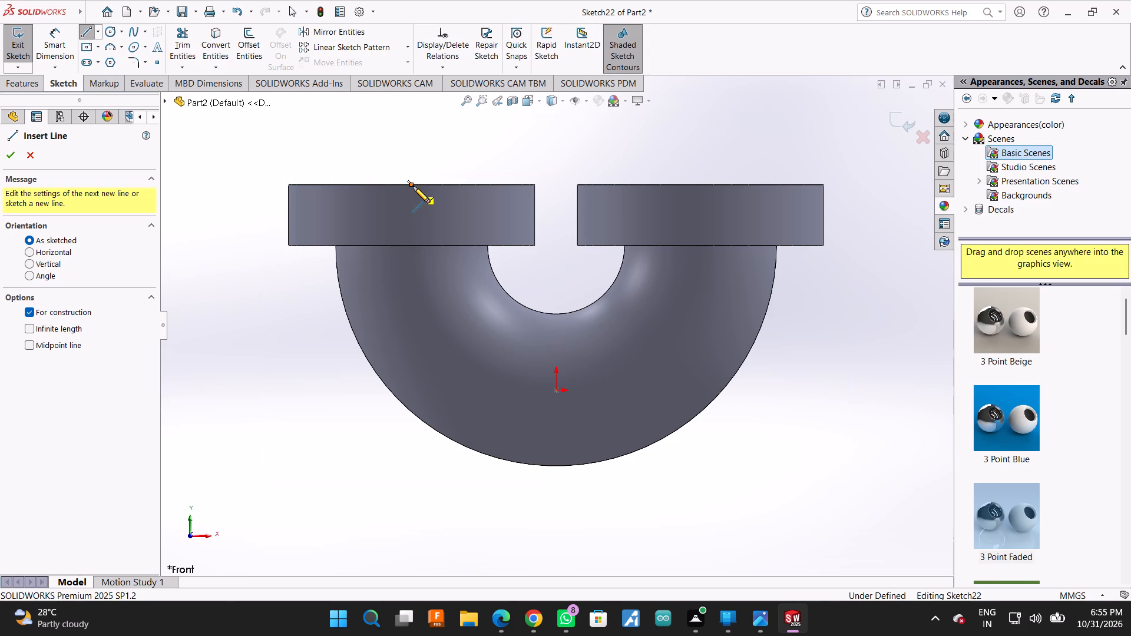
pyautogui.click(410, 306)
pyautogui.press('Escape')
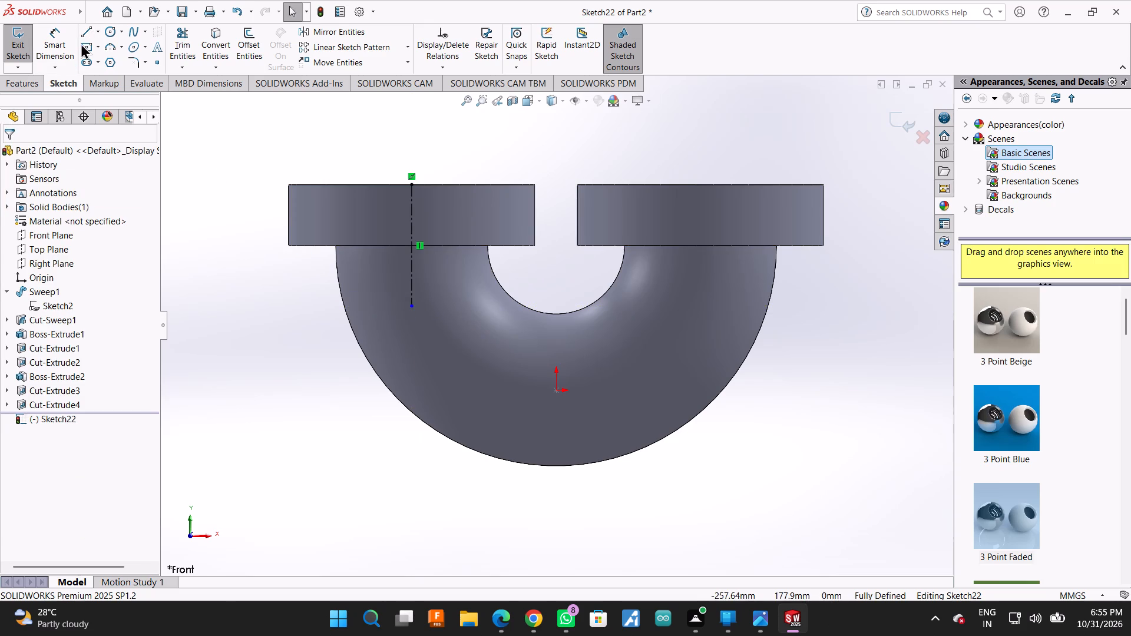
# Sketch a closed rectangle of lines about 26 by 23 mm beneath the left-hand flange's bottom edge, overlapping the pipe's outer wall.
pyautogui.click(84, 35)
pyautogui.scroll(-2, 392, 222)
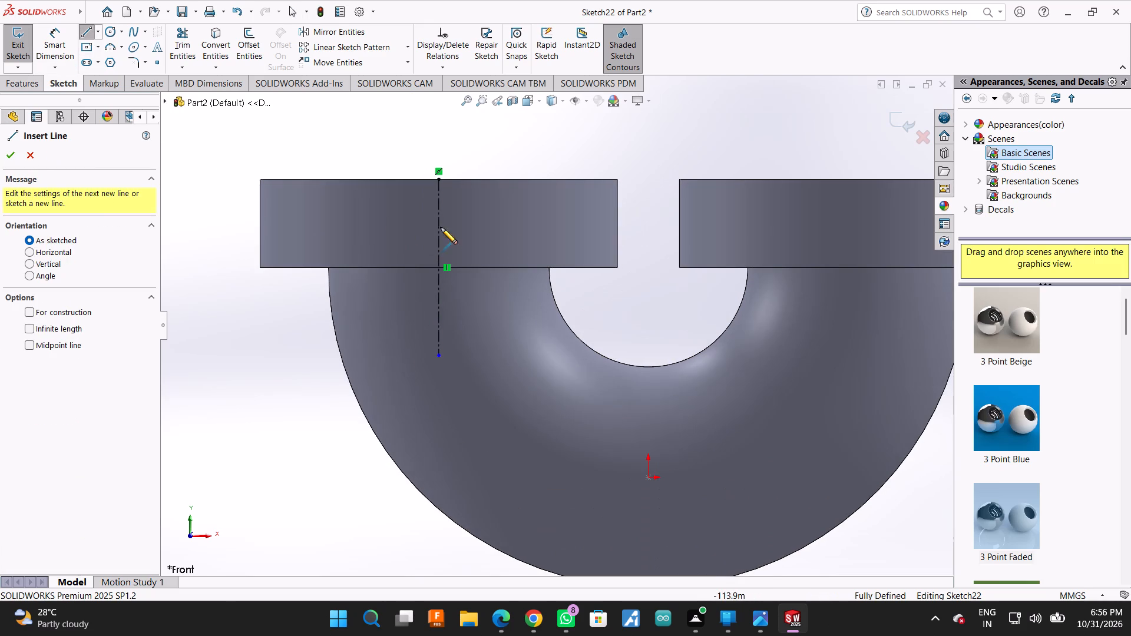
pyautogui.scroll(-1, 524, 237)
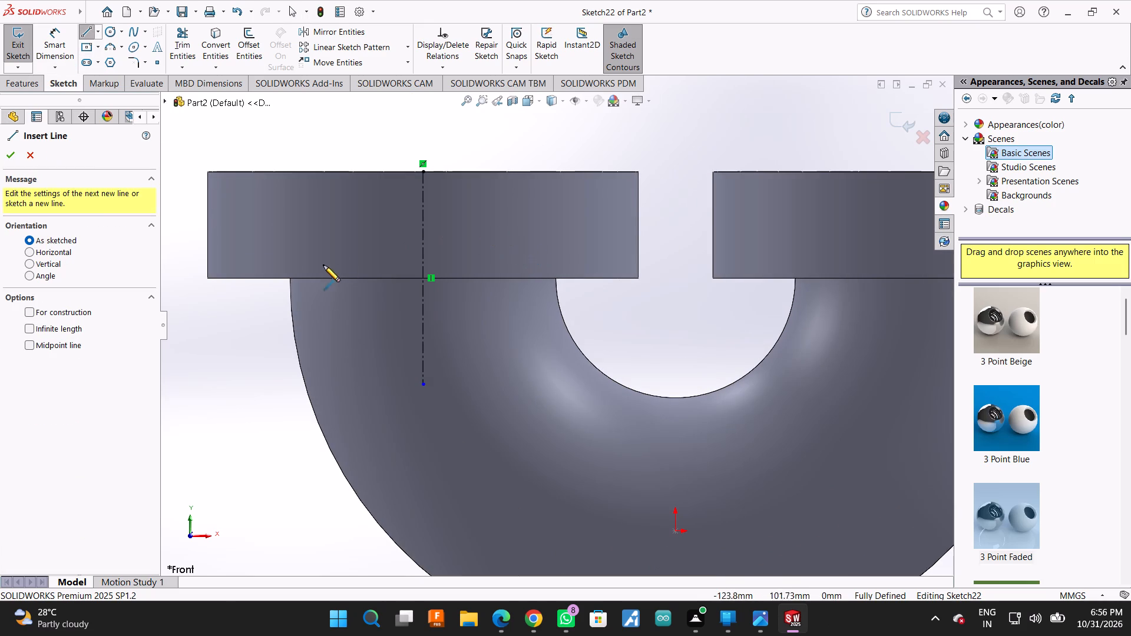
pyautogui.click(234, 279)
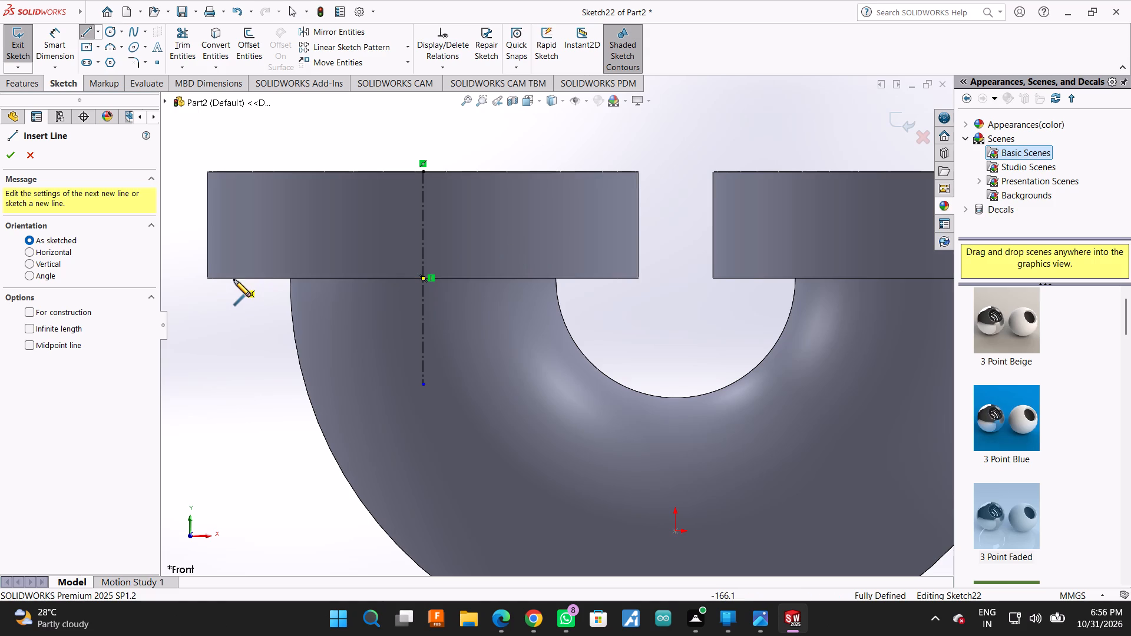
pyautogui.click(234, 340)
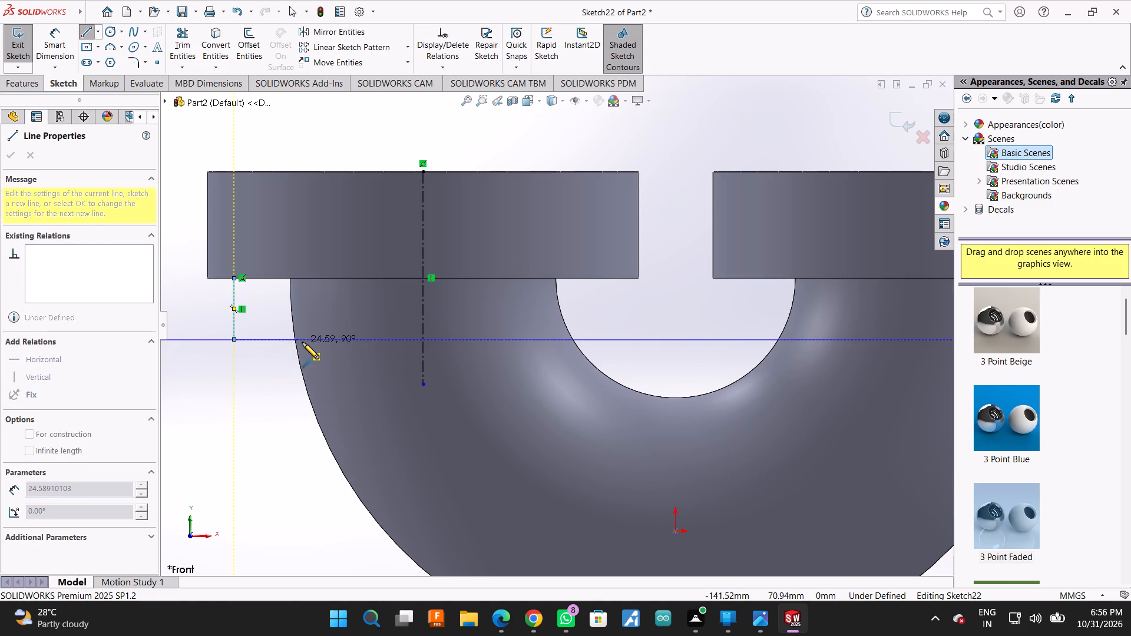
pyautogui.click(302, 342)
pyautogui.click(303, 279)
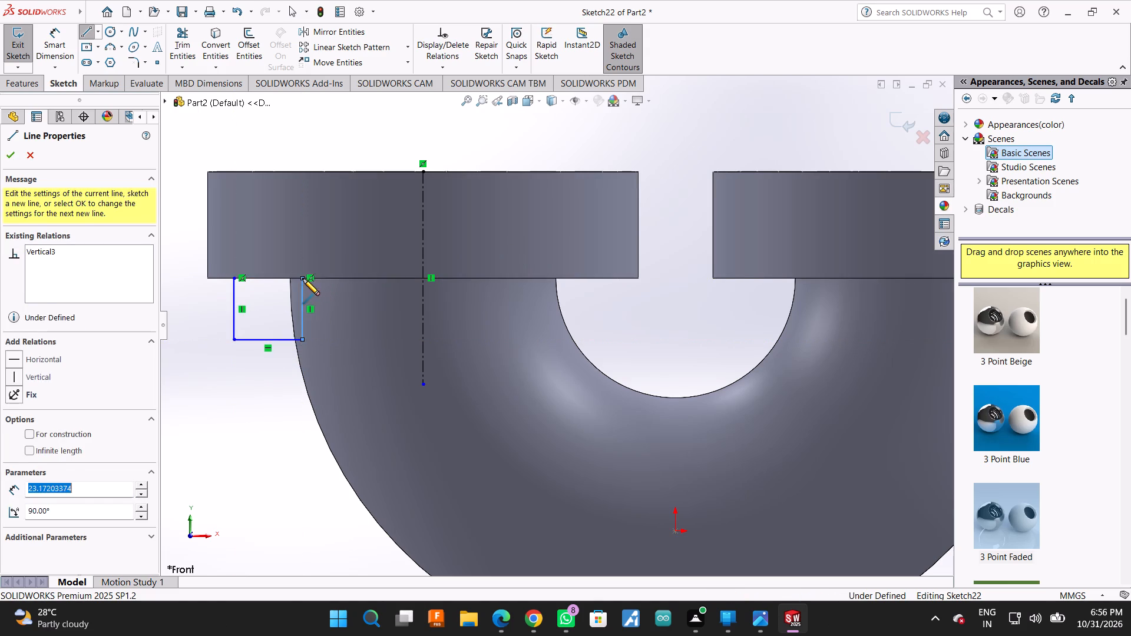
pyautogui.click(236, 277)
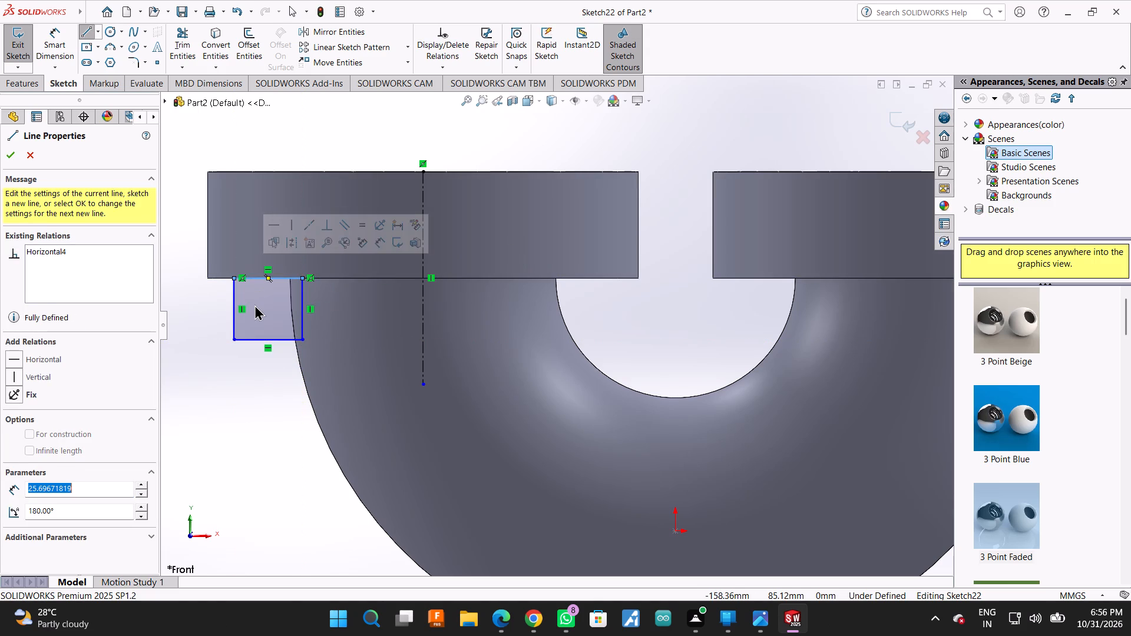
pyautogui.press('Escape')
# Dimension the distance from the left-hand flange's lower outer corner to the rectangle's outer vertical side as 14 mm.
pyautogui.click(61, 38)
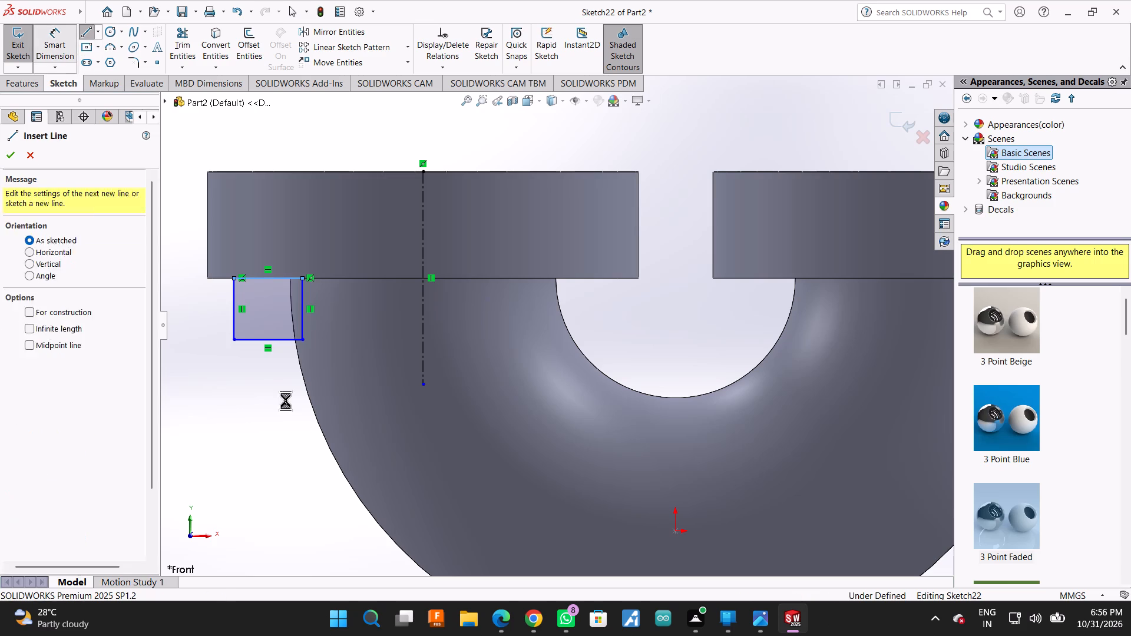
pyautogui.click(207, 280)
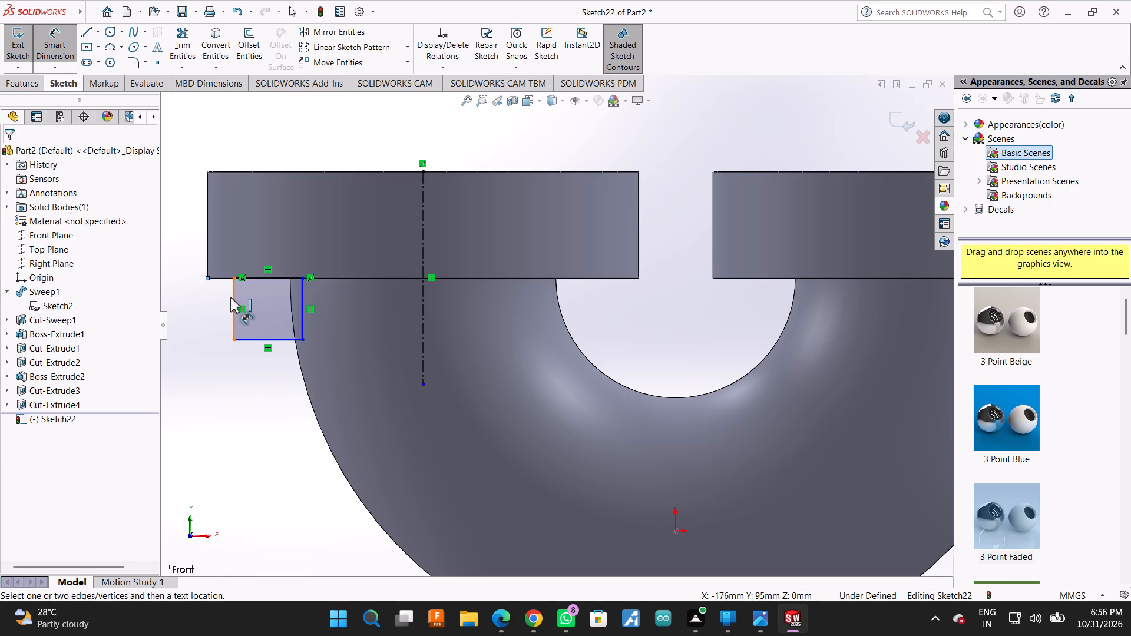
pyautogui.click(233, 299)
pyautogui.click(223, 226)
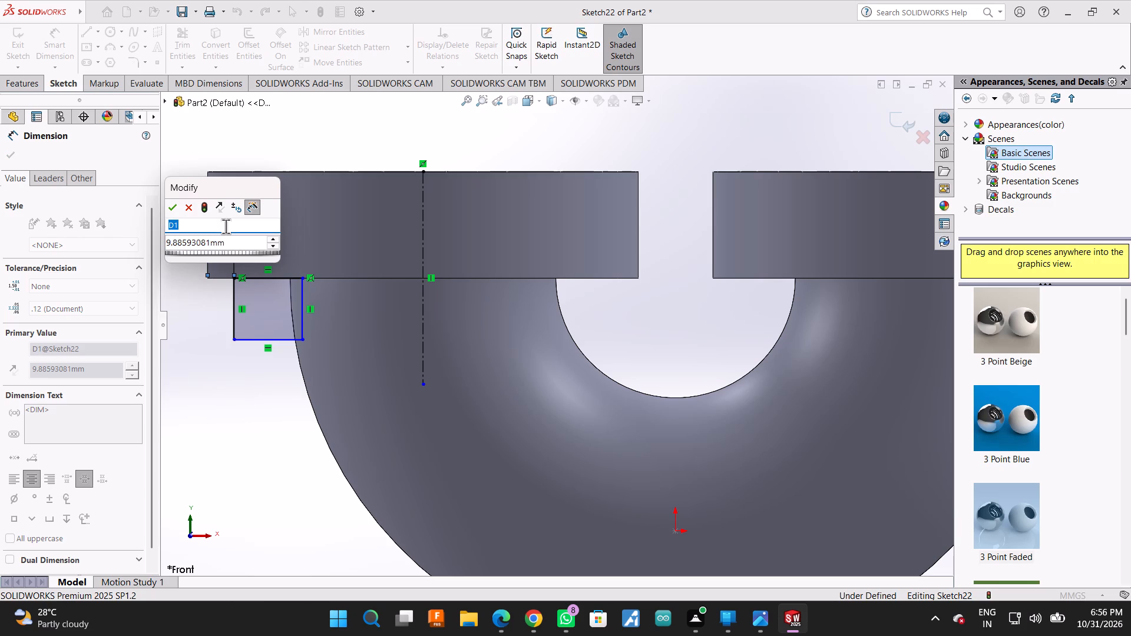
pyautogui.doubleClick(234, 241)
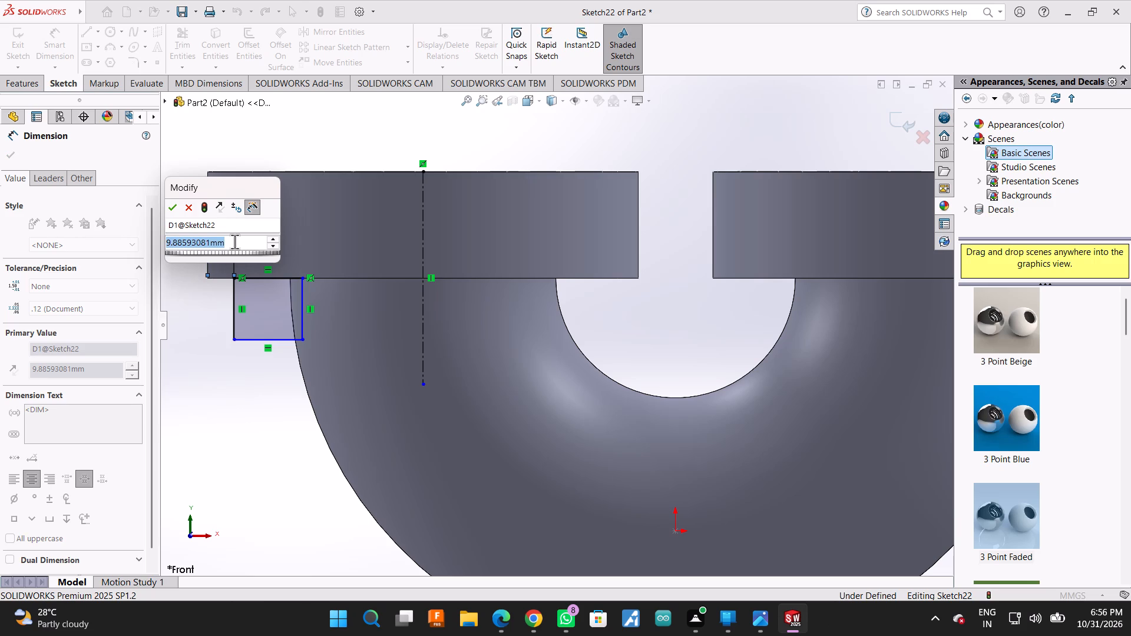
pyautogui.write('14')
pyautogui.press('Return')
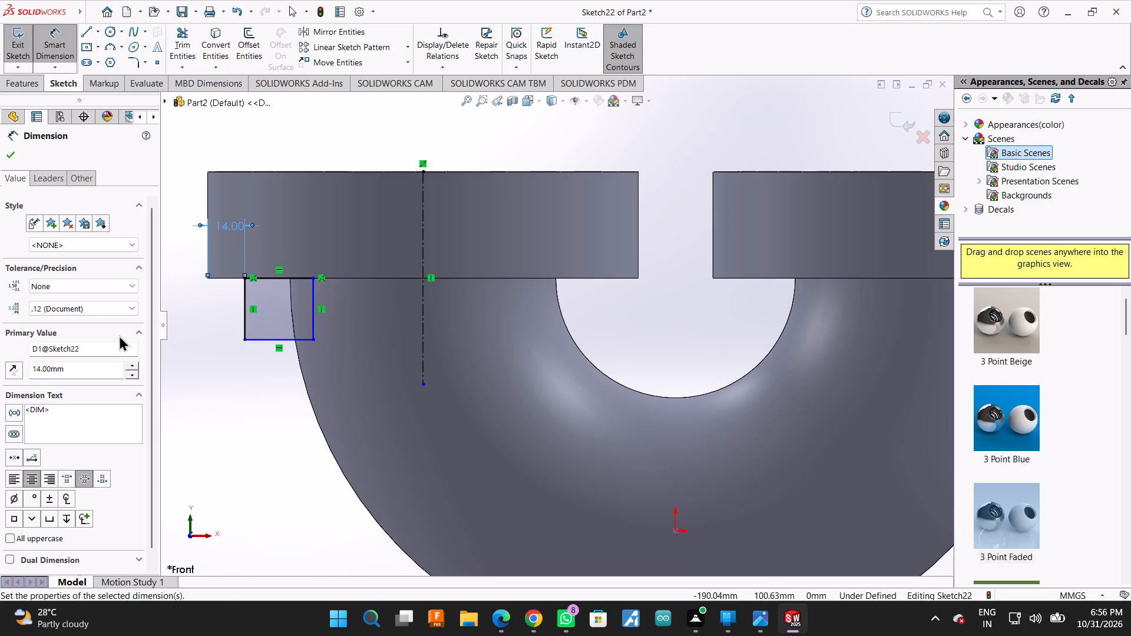
# Change the offset between the flange's outer corner and the rectangle's outer side to 20 mm.
pyautogui.click(90, 360)
pyautogui.doubleClick(90, 365)
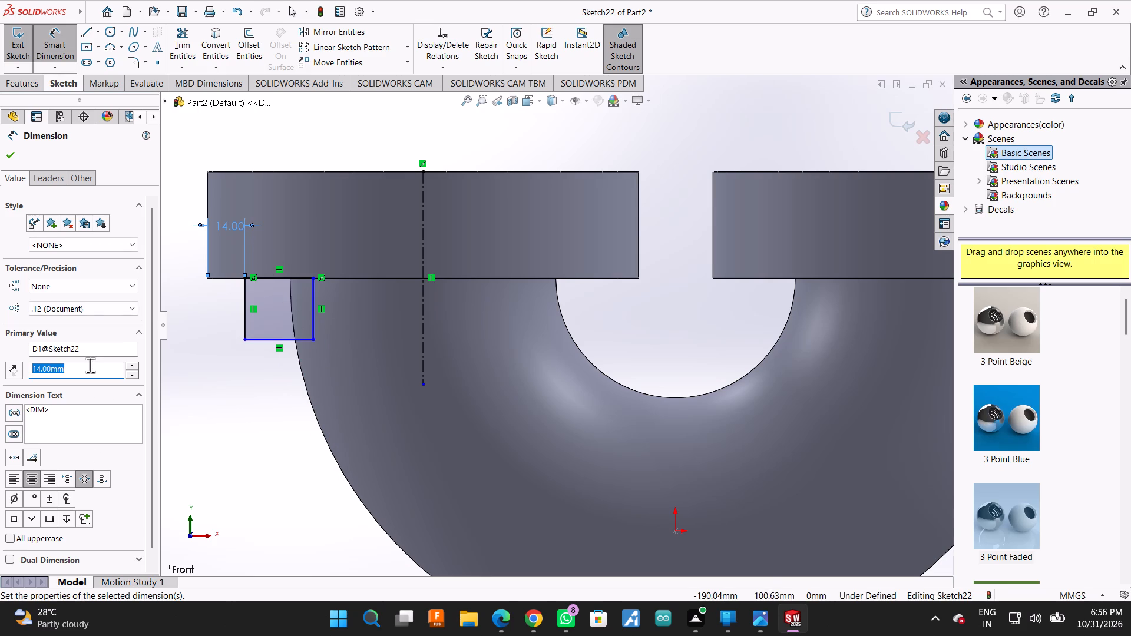
pyautogui.write('20')
pyautogui.press('Return')
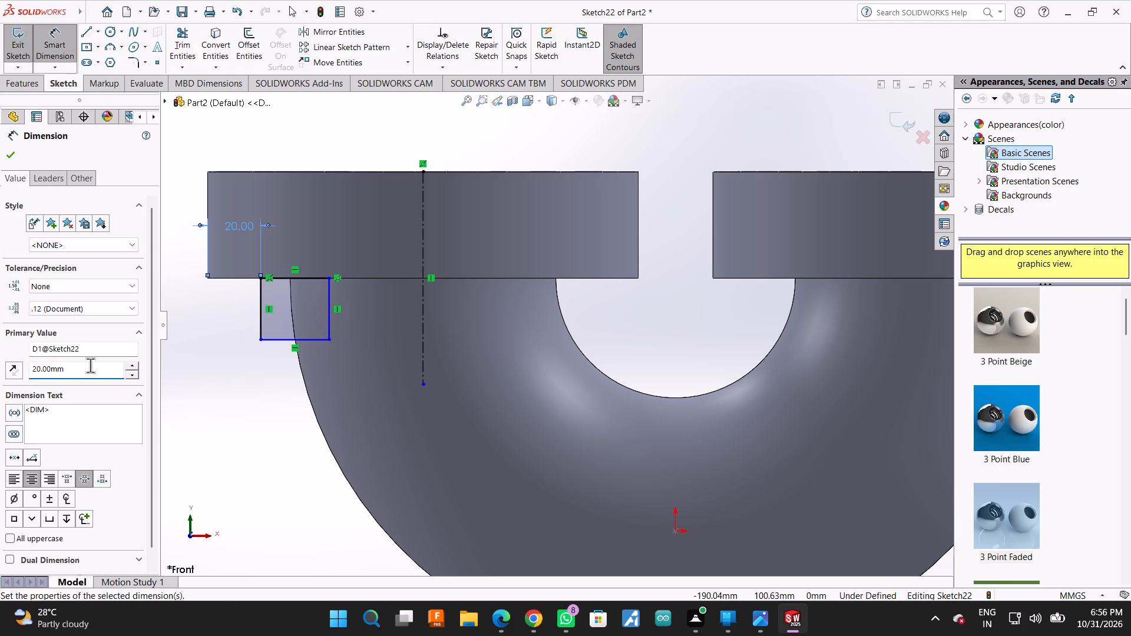
pyautogui.click(9, 164)
pyautogui.click(9, 157)
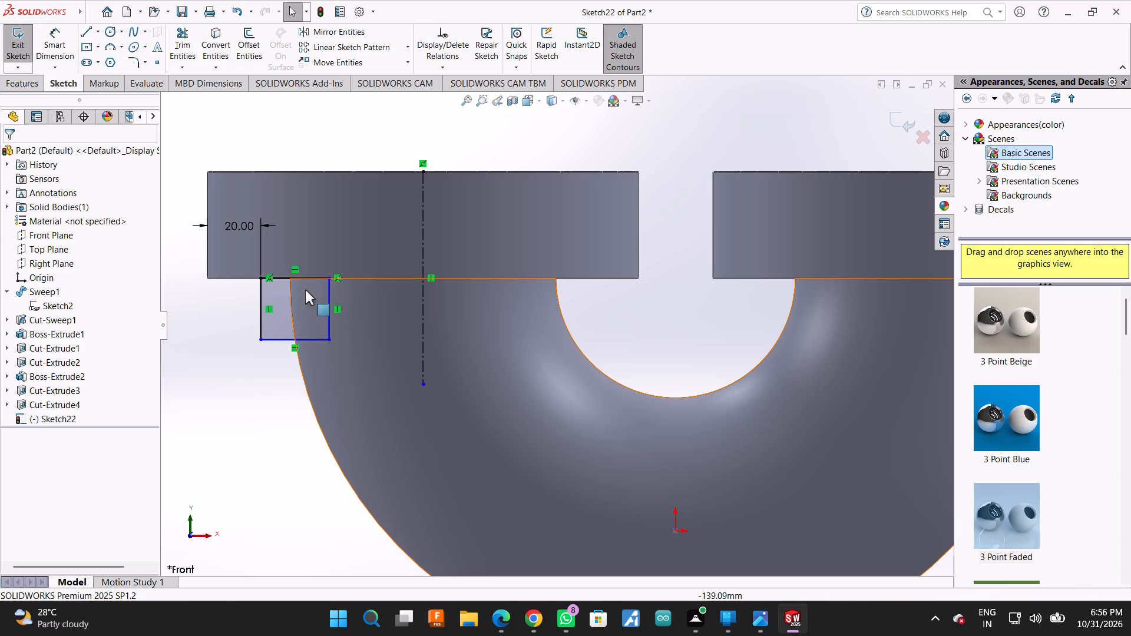
# Dimension the height of the rectangle's outer vertical side to 14 mm.
pyautogui.click(259, 309)
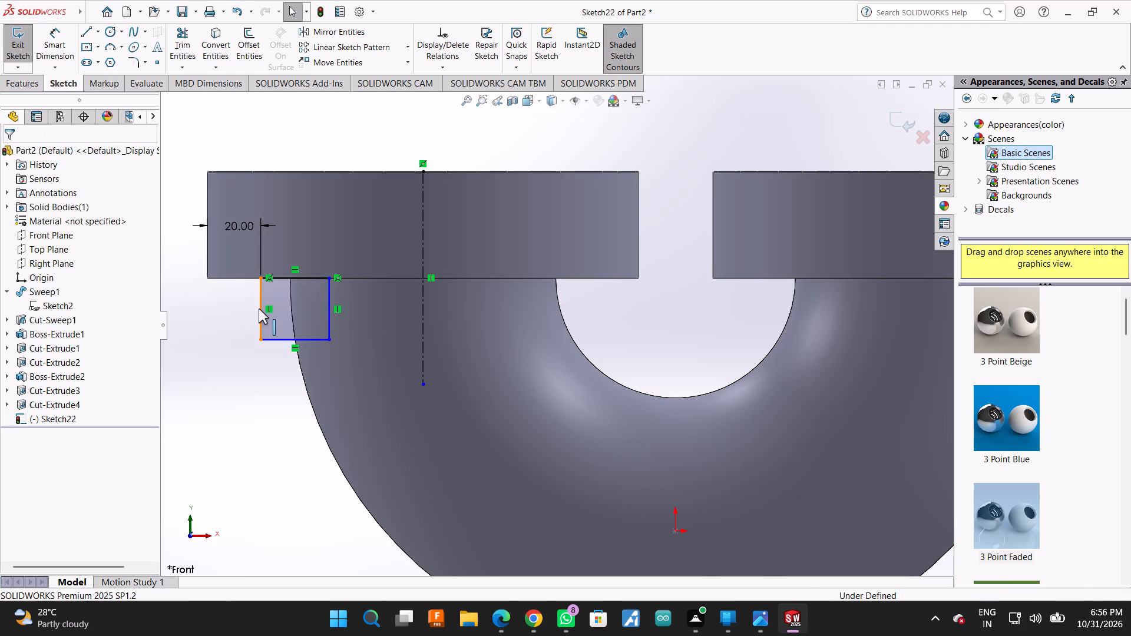
pyautogui.click(55, 38)
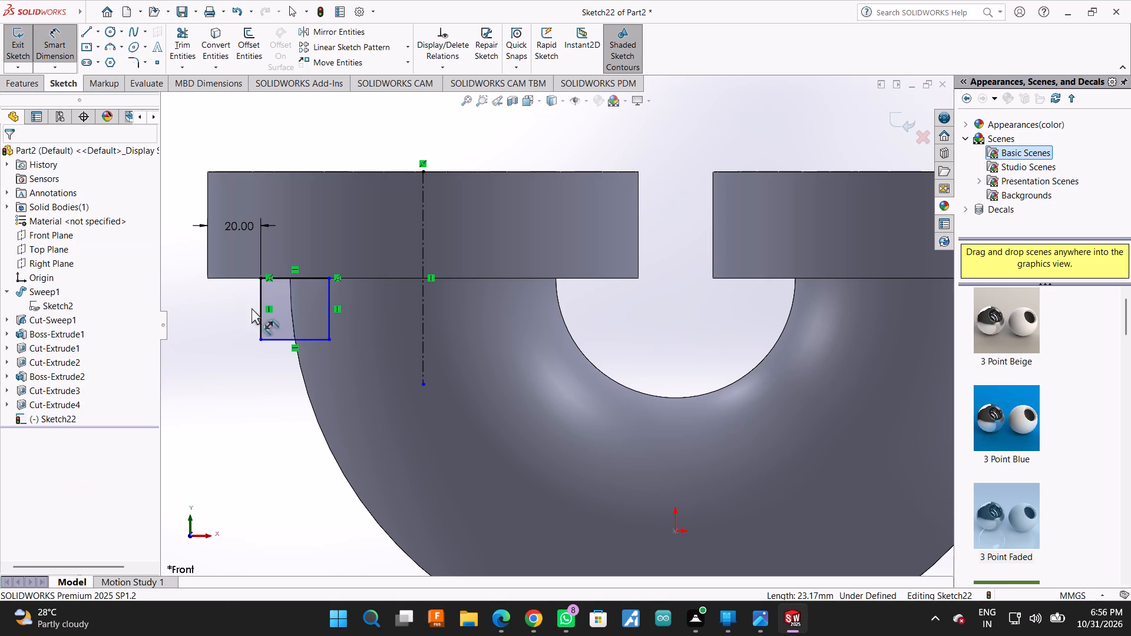
pyautogui.click(260, 320)
pyautogui.click(186, 316)
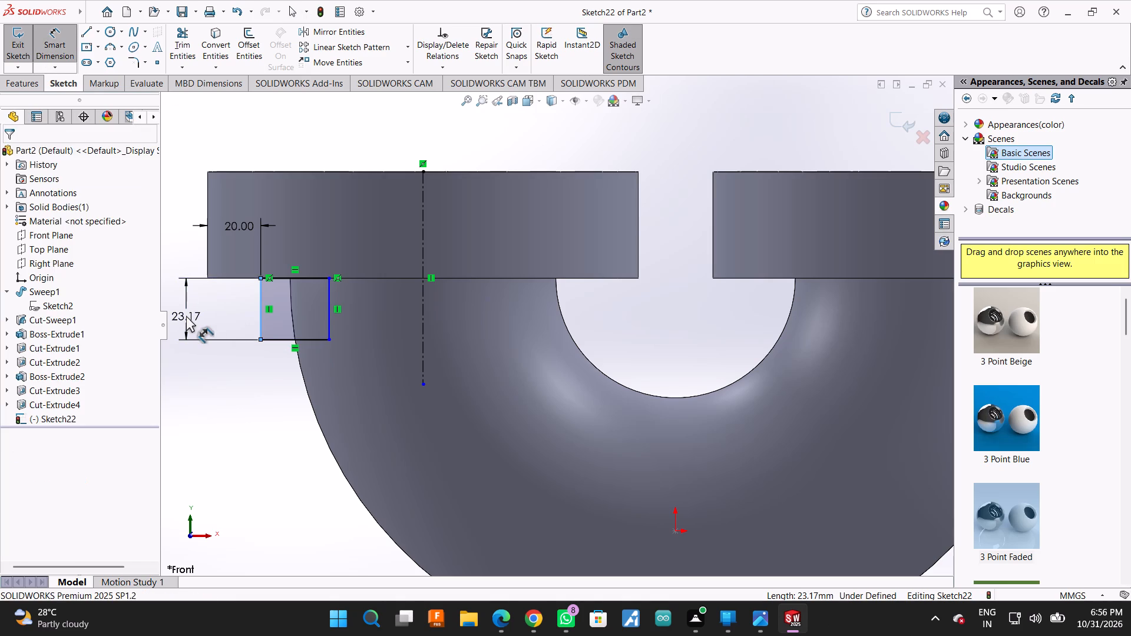
pyautogui.write('14')
pyautogui.press('Return')
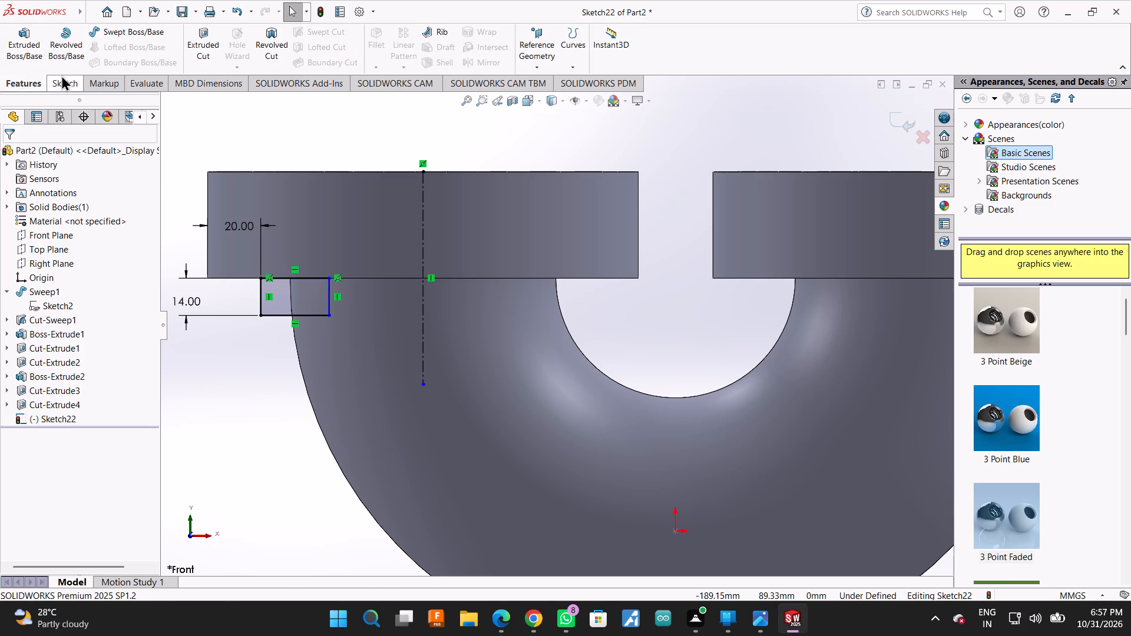
# Revolve the rectangle as a boss 360° about the vertical construction line, merging it with the body.
pyautogui.click(75, 33)
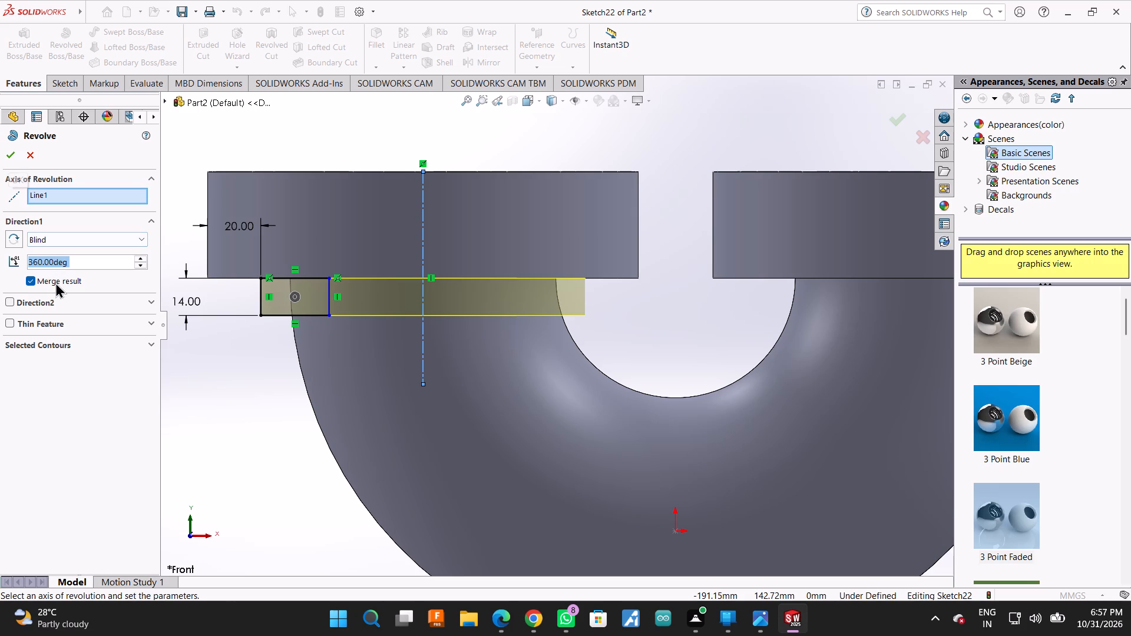
pyautogui.click(7, 156)
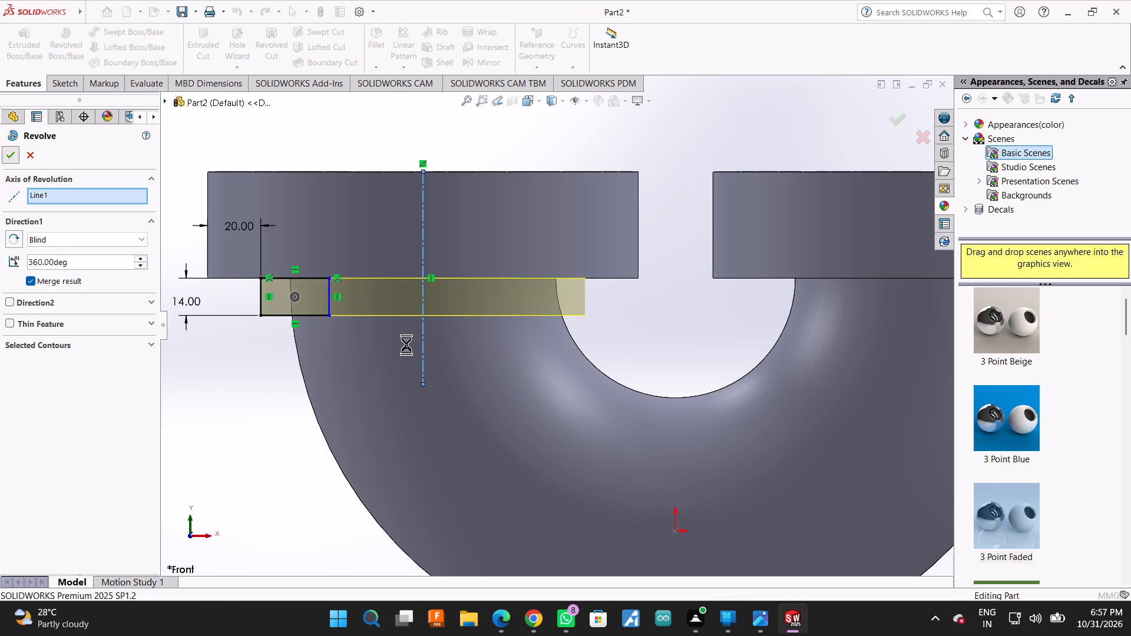
# Examine the revolved collar under the left-hand flange and the matching area beneath the other flange in the front view.
pyautogui.scroll(4, 408, 345)
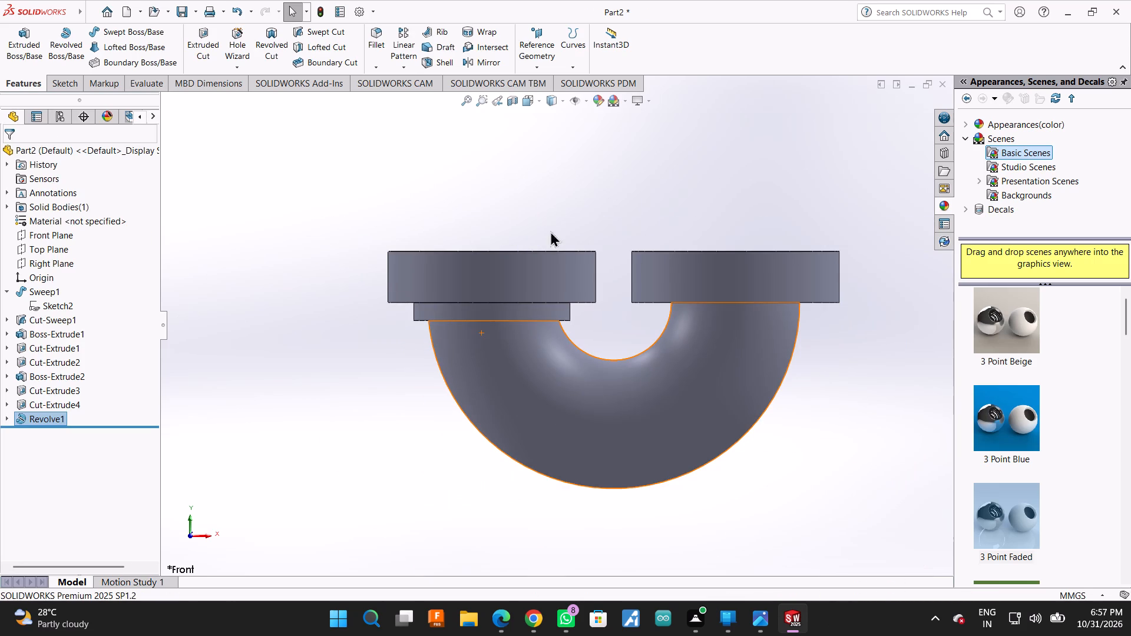
pyautogui.scroll(-7, 617, 274)
pyautogui.scroll(3, 594, 323)
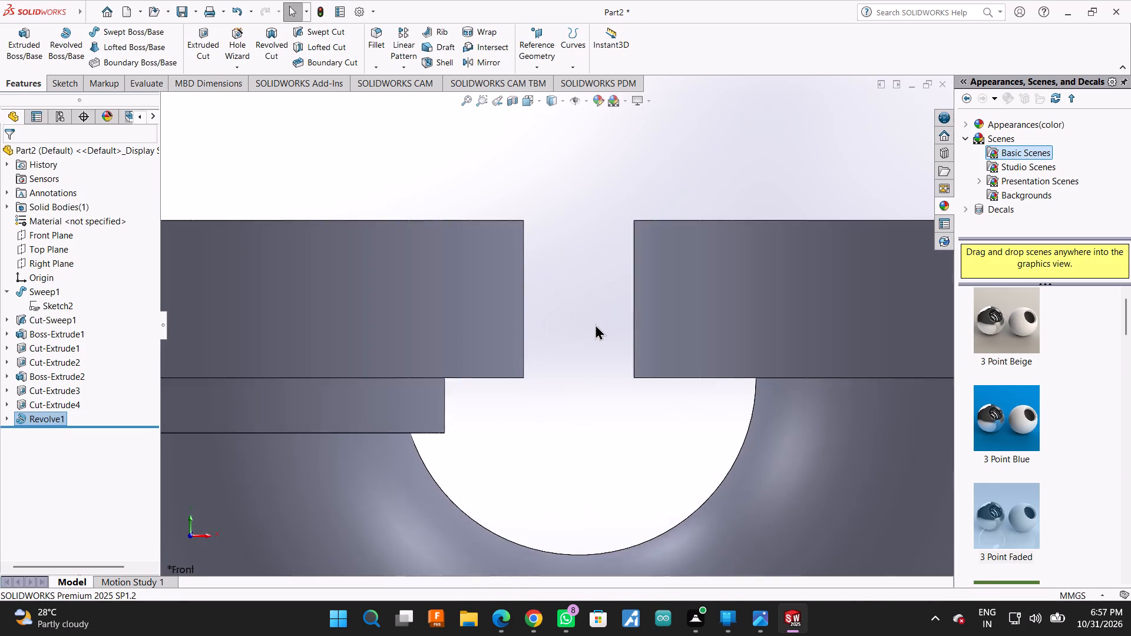
pyautogui.scroll(3, 588, 346)
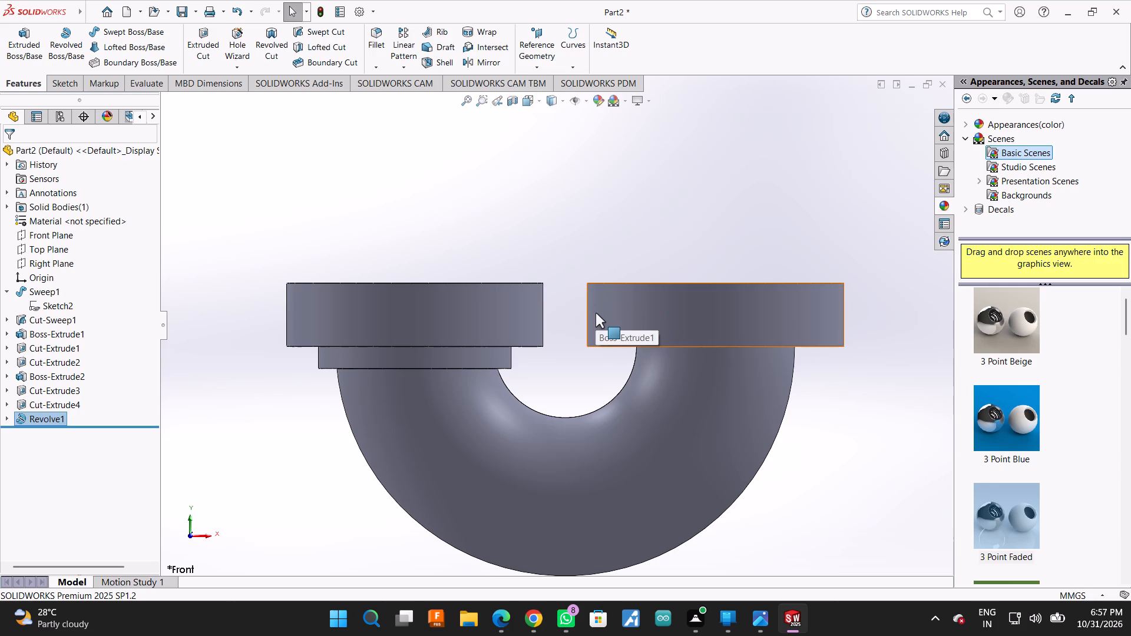
pyautogui.scroll(1, 763, 304)
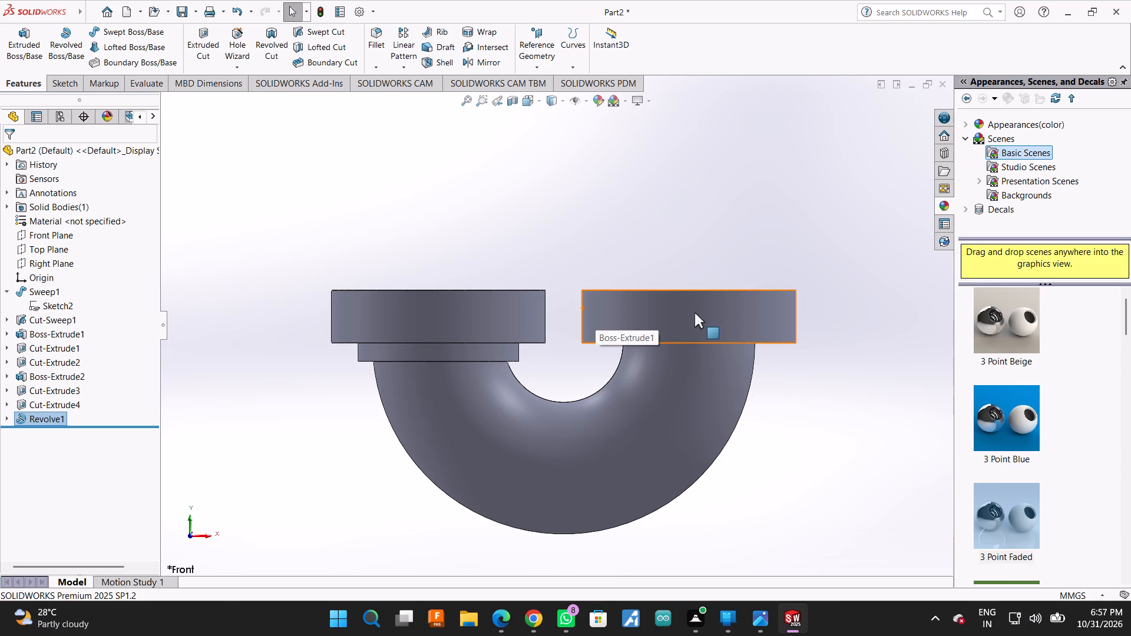
pyautogui.scroll(-2, 664, 314)
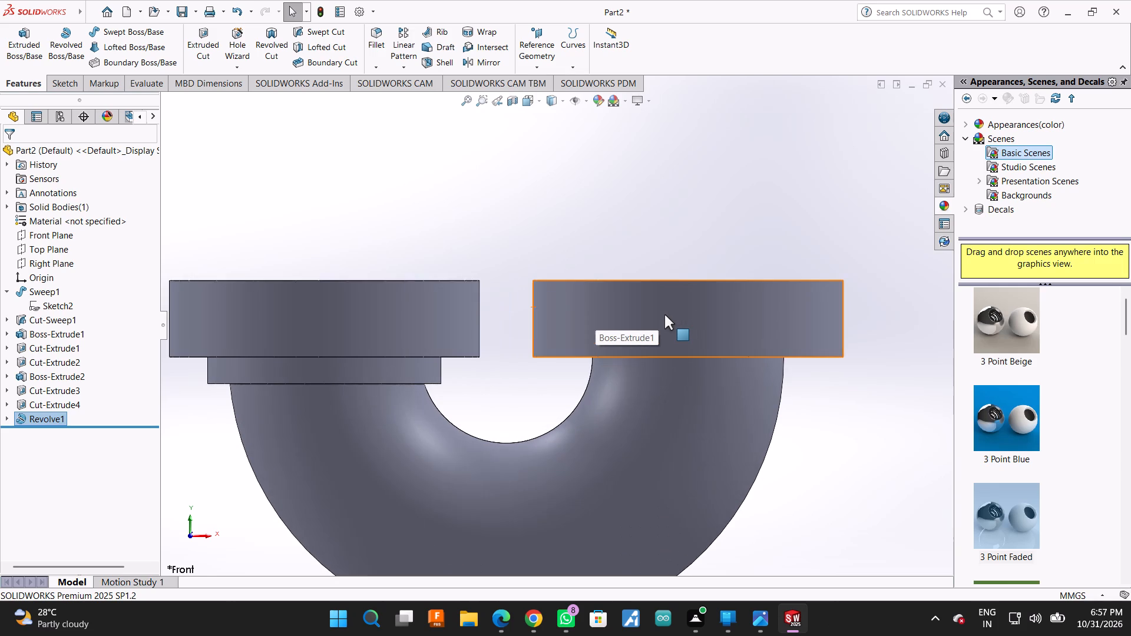
pyautogui.scroll(-1, 664, 314)
pyautogui.scroll(2, 619, 349)
pyautogui.scroll(-1, 293, 399)
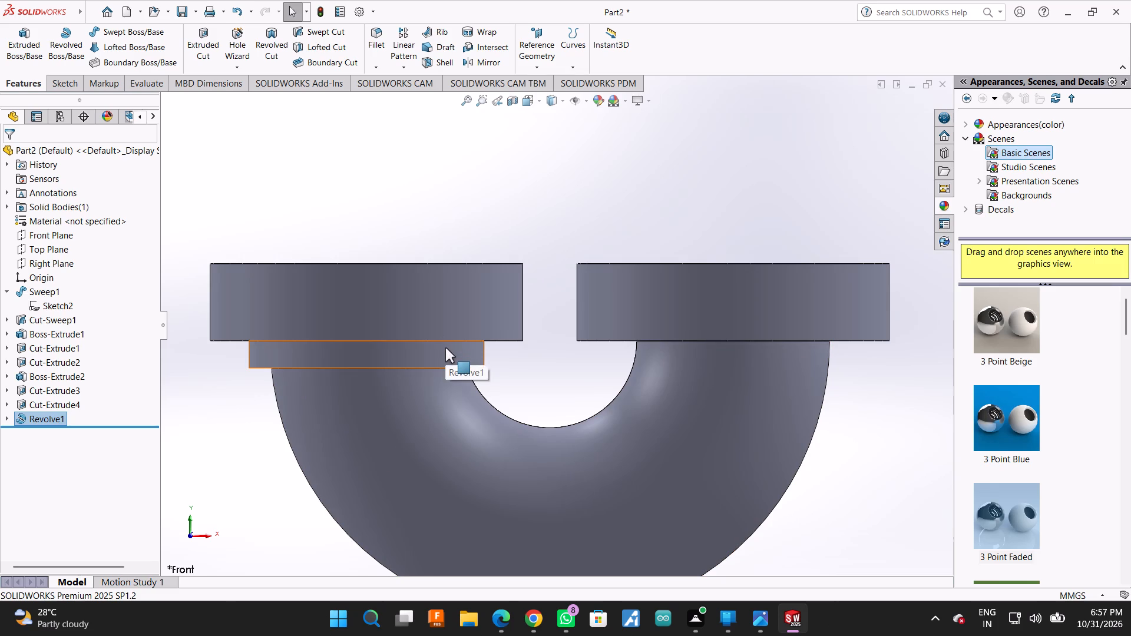
# Examine the revolved collar beneath the left-hand flange and the bare underside of the other flange from several angles.
pyautogui.rightClick(521, 216)
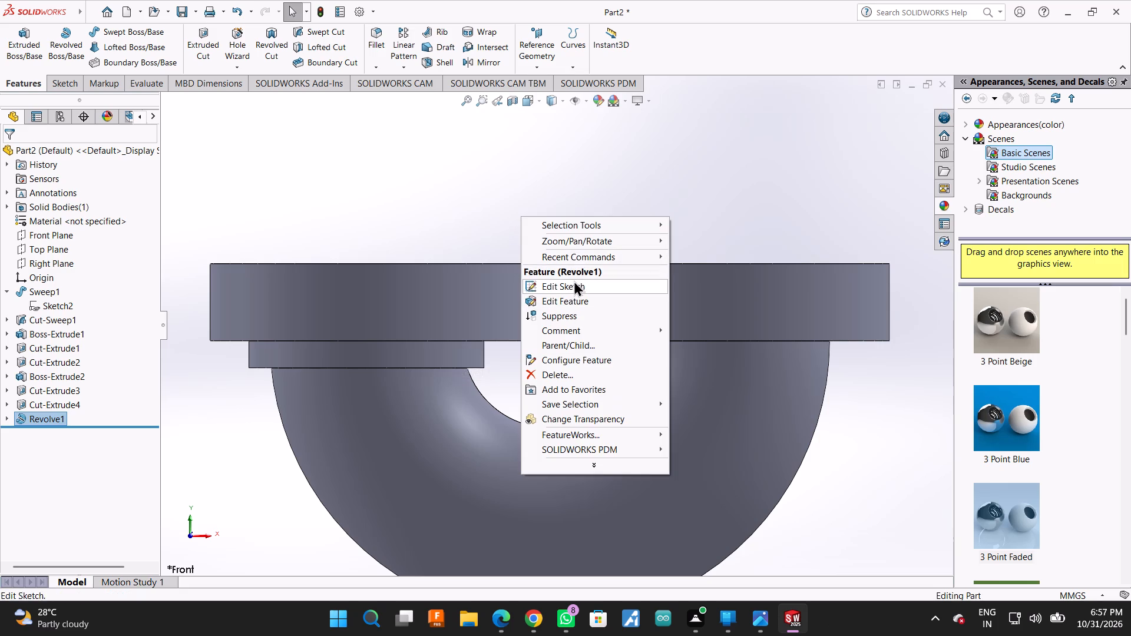
pyautogui.click(680, 295)
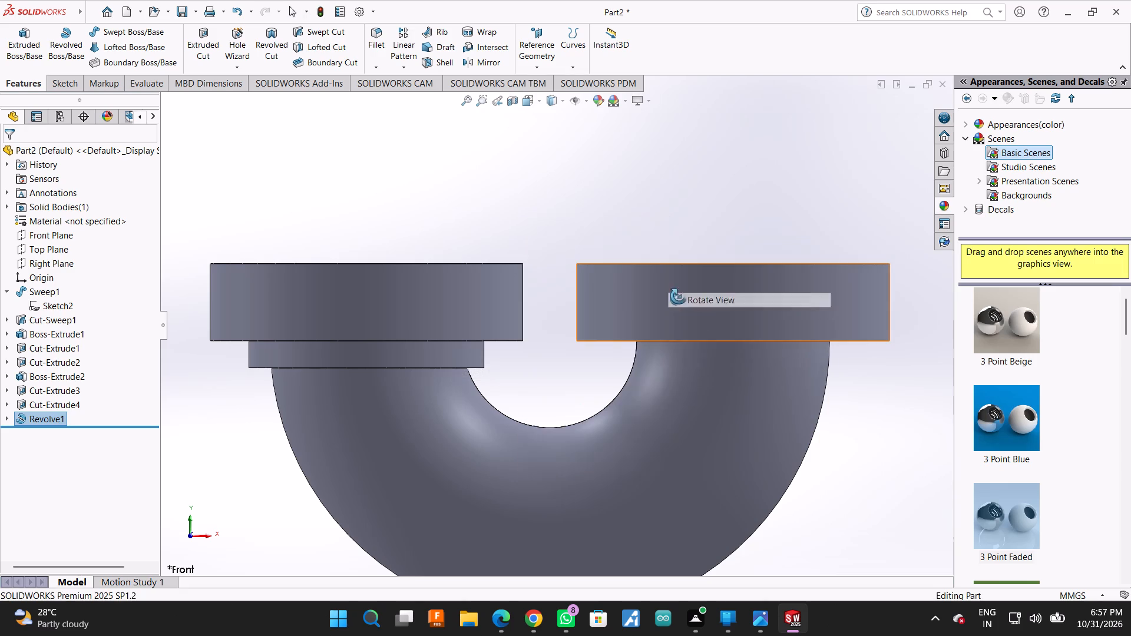
pyautogui.moveTo(553, 245); pyautogui.dragTo(589, 60)
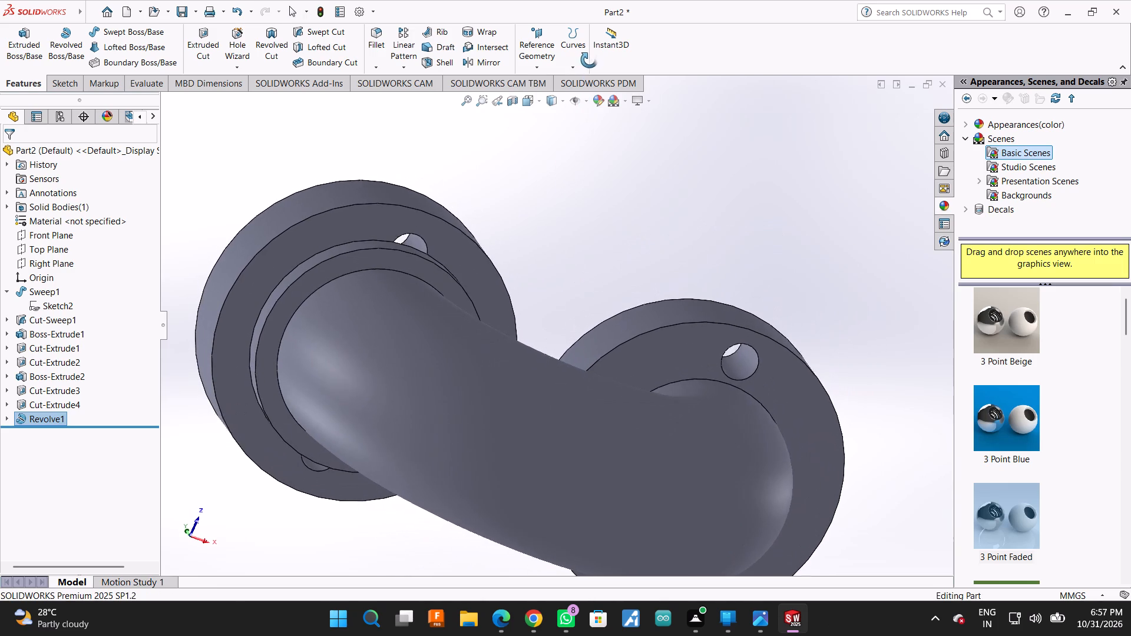
pyautogui.moveTo(589, 60); pyautogui.dragTo(565, 98)
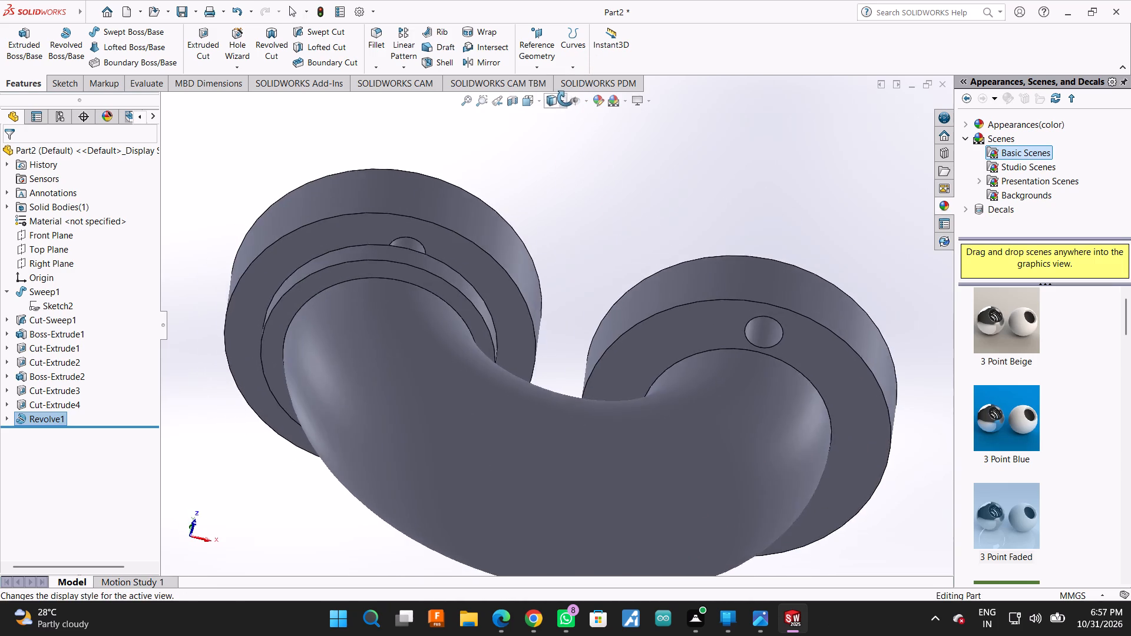
pyautogui.moveTo(565, 98); pyautogui.dragTo(558, 200)
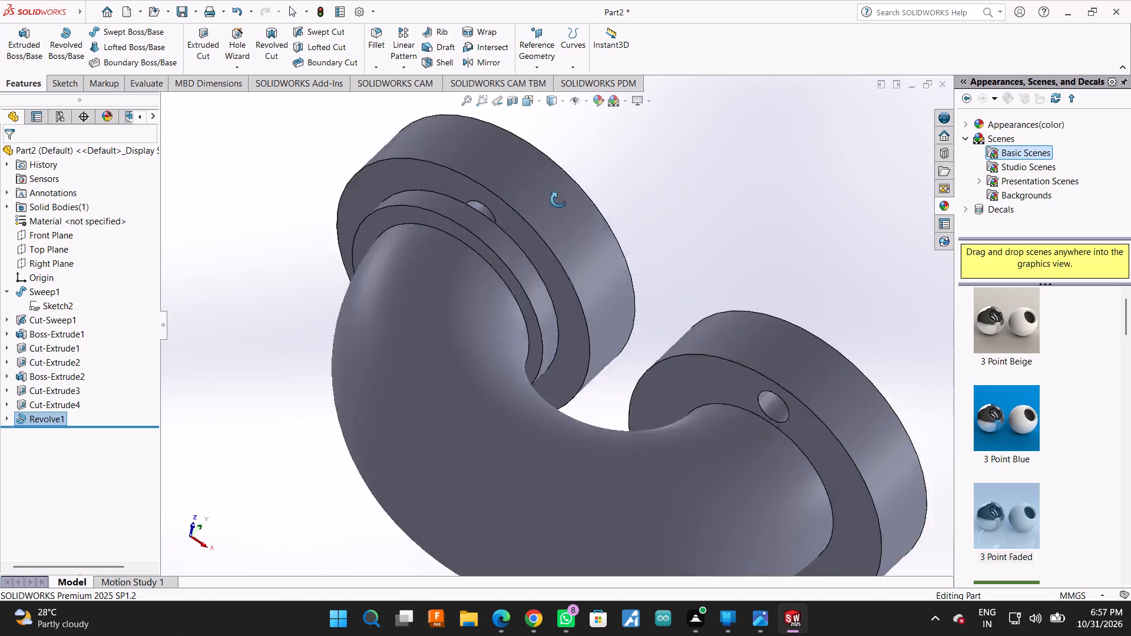
pyautogui.moveTo(558, 200); pyautogui.dragTo(696, 250)
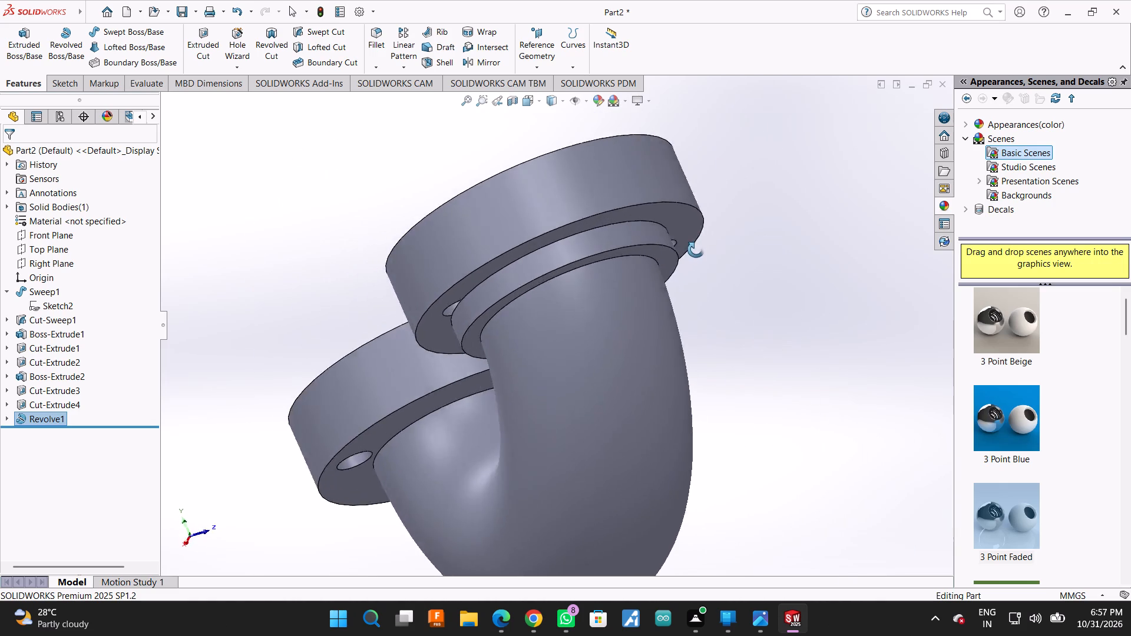
pyautogui.moveTo(696, 250); pyautogui.dragTo(665, 226)
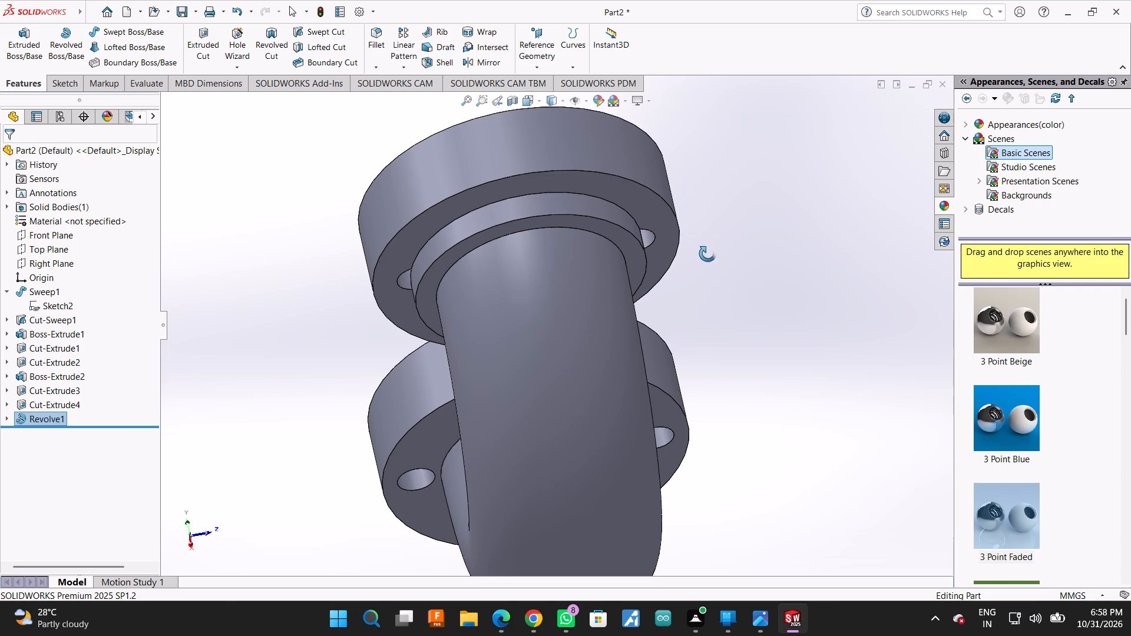
pyautogui.moveTo(722, 237); pyautogui.dragTo(706, 244)
pyautogui.moveTo(751, 240); pyautogui.dragTo(659, 316)
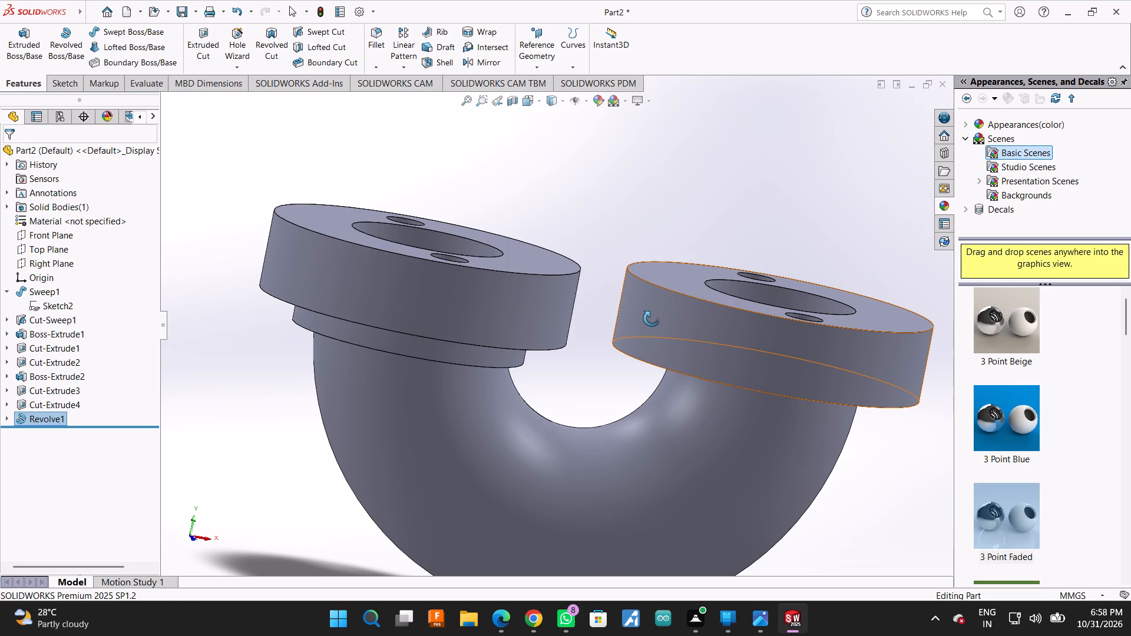
# Undo the collar's revolve and narrow its rectangular profile by moving the inner vertical side toward the pipe's outer edge.
pyautogui.hotkey('ctrl', 'z')
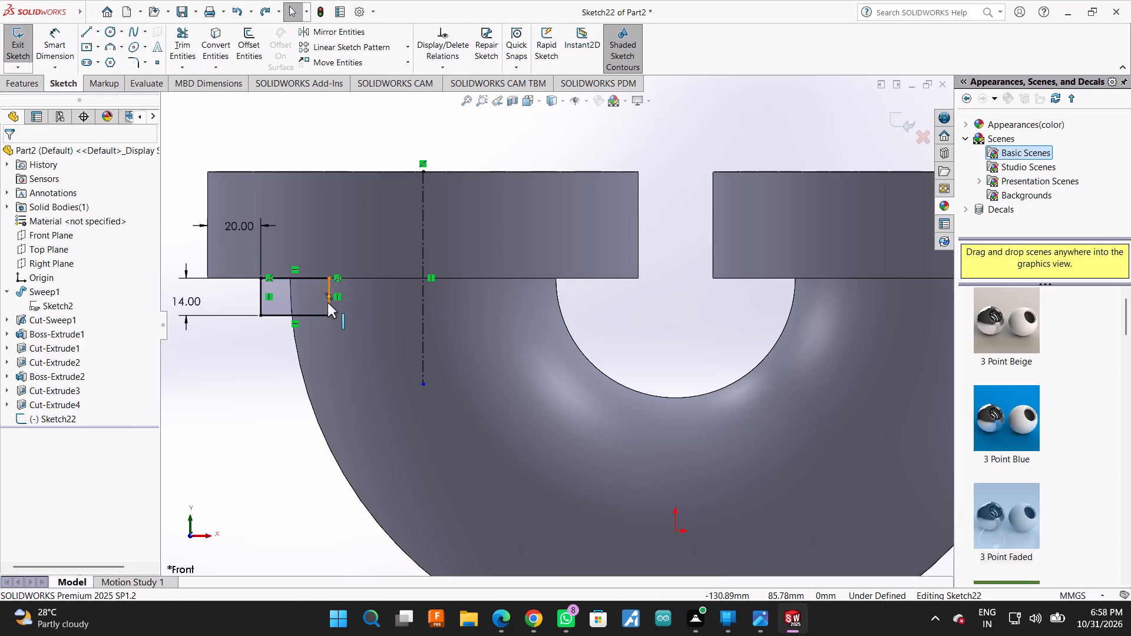
pyautogui.moveTo(328, 304); pyautogui.dragTo(298, 300)
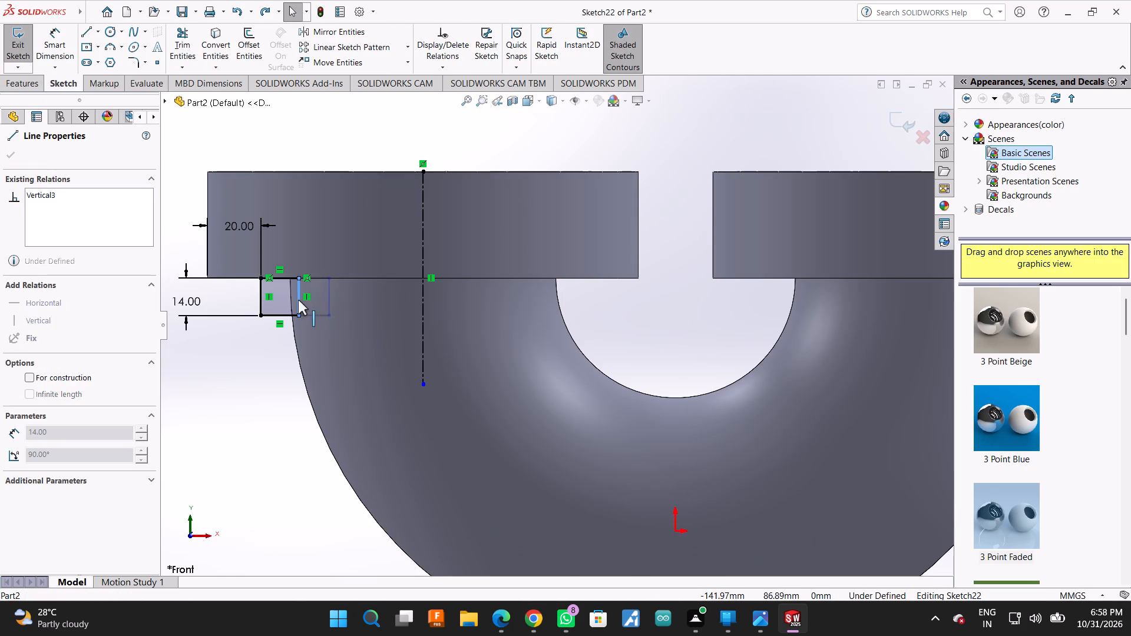
pyautogui.moveTo(298, 300); pyautogui.dragTo(309, 302)
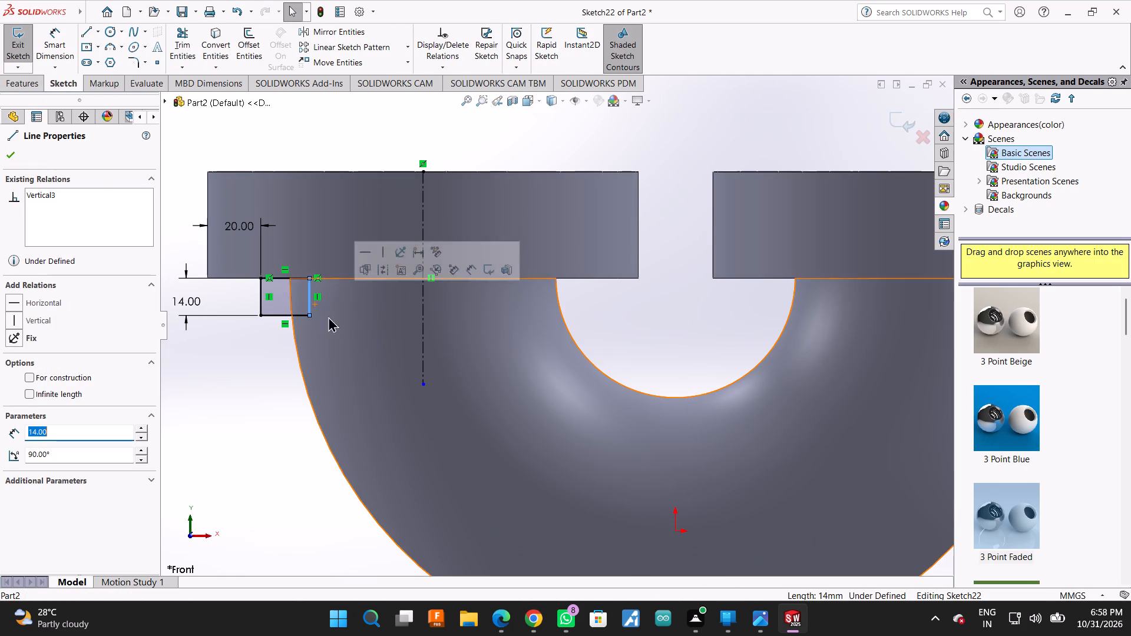
pyautogui.click(894, 121)
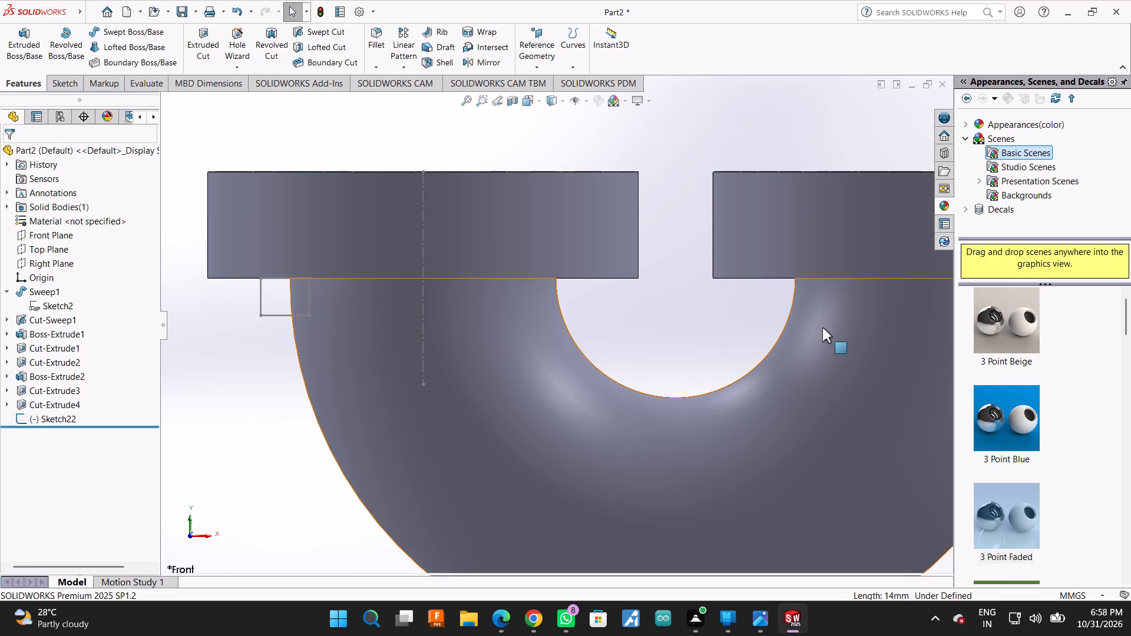
# Revolve the narrowed rectangle as a boss 360° about the vertical construction line, merging it with the body.
pyautogui.hotkey('ctrl', 'z')
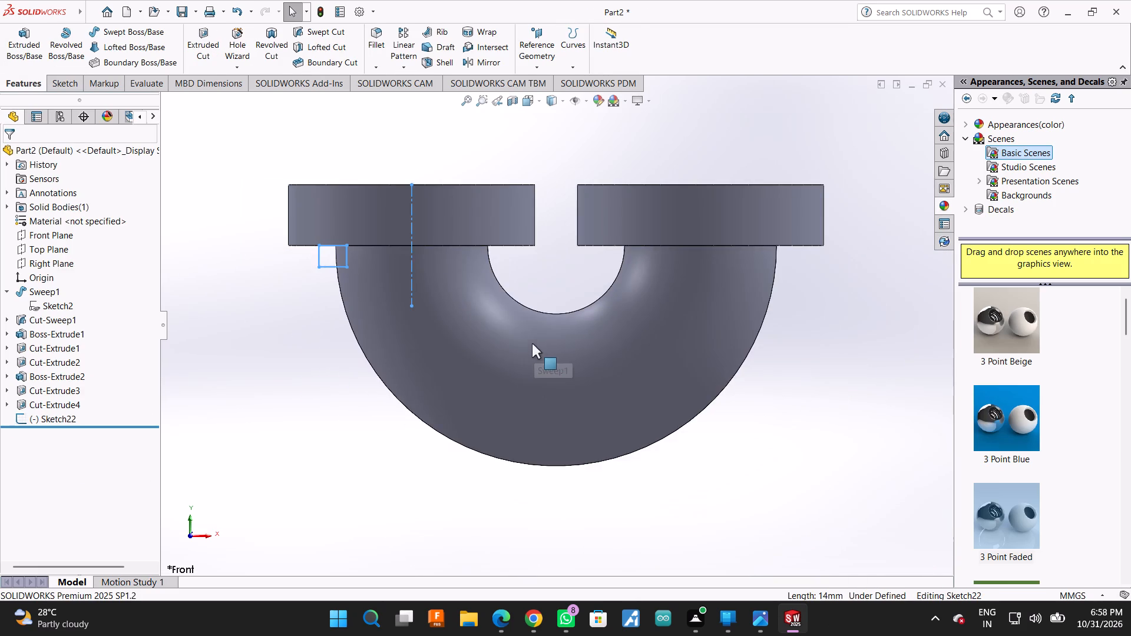
pyautogui.scroll(-2, 457, 168)
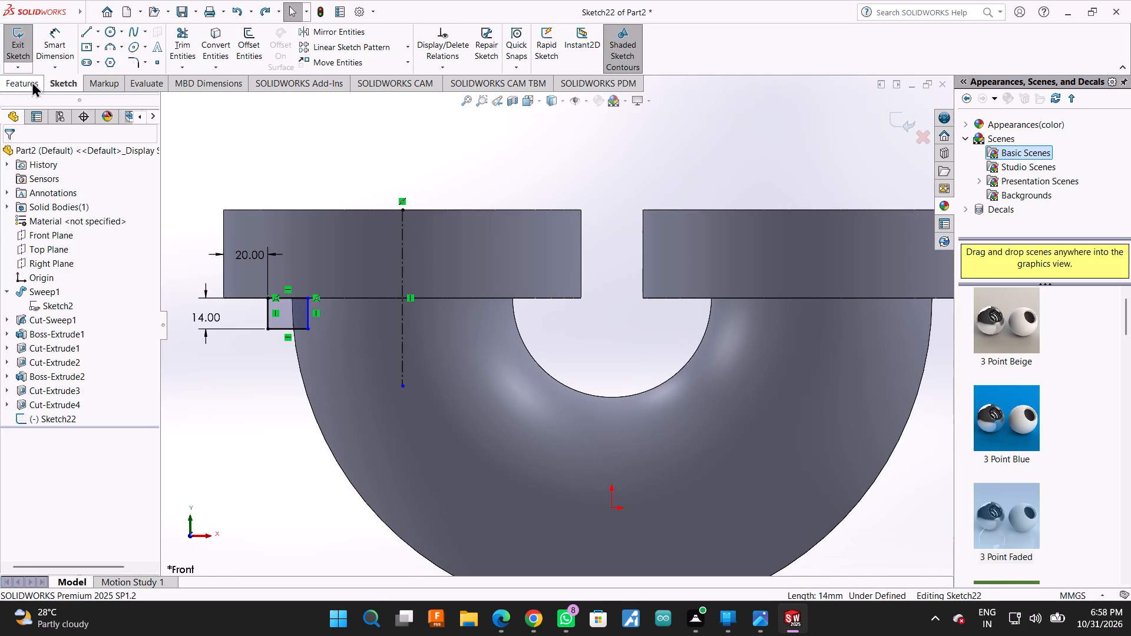
pyautogui.click(32, 81)
pyautogui.click(65, 37)
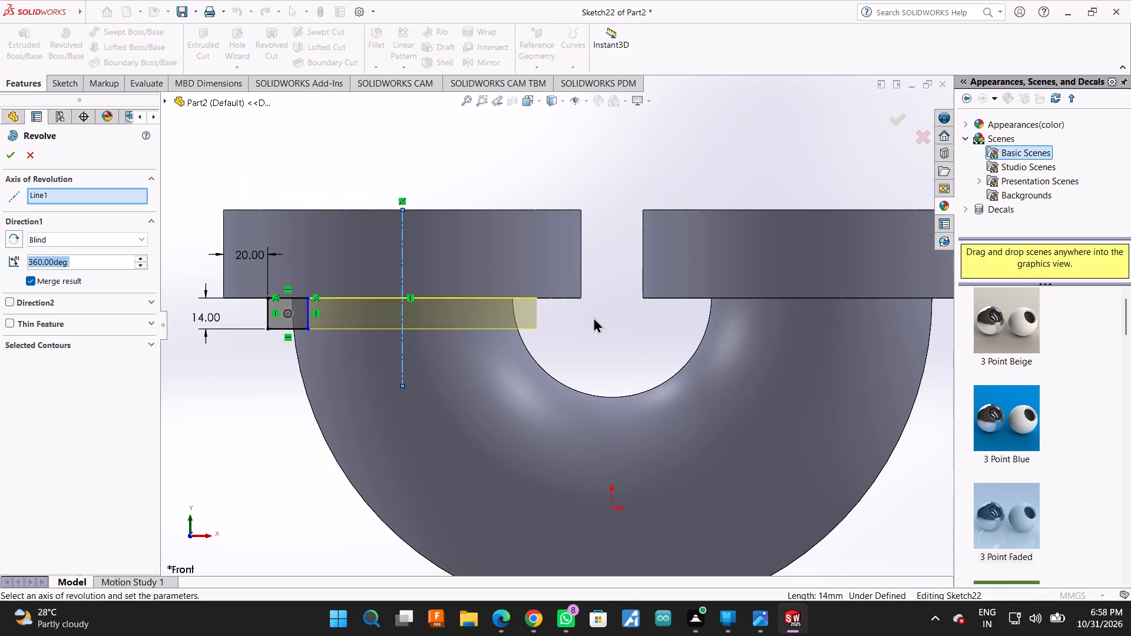
pyautogui.click(4, 157)
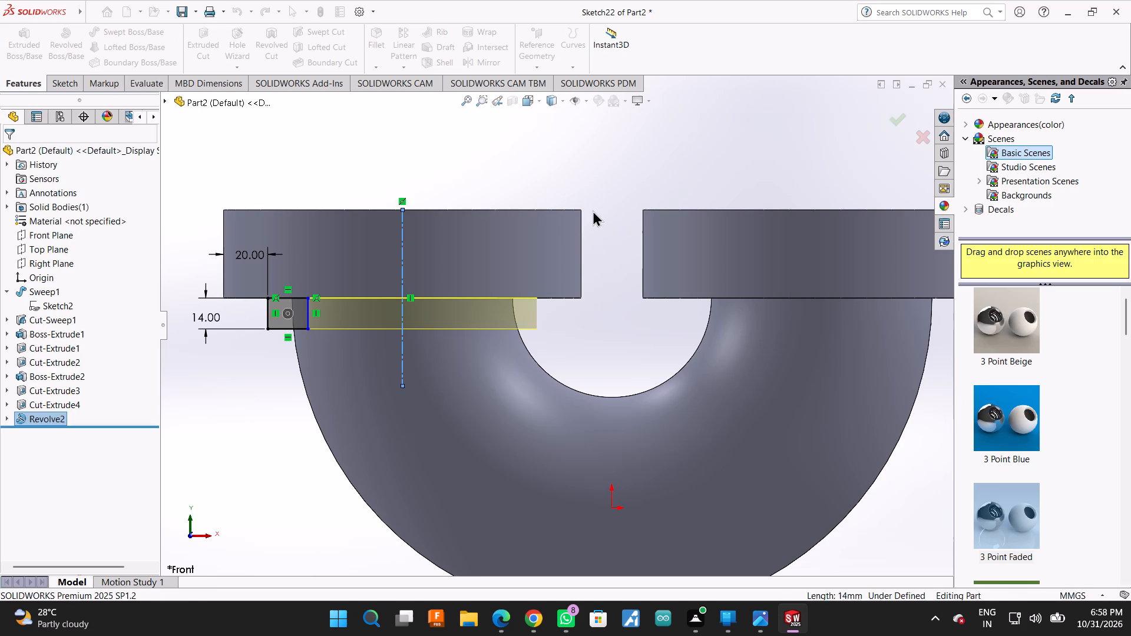
# Examine the rebuilt collar and both flanges from above and from beneath.
pyautogui.rightClick(594, 188)
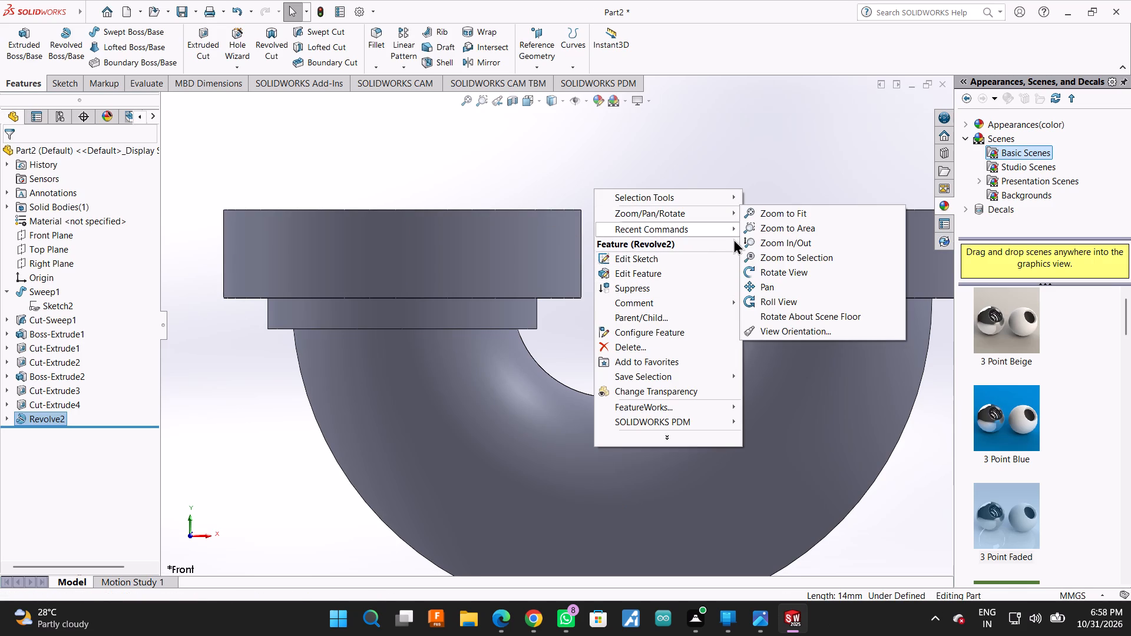
pyautogui.click(762, 268)
pyautogui.moveTo(715, 174); pyautogui.dragTo(713, 290)
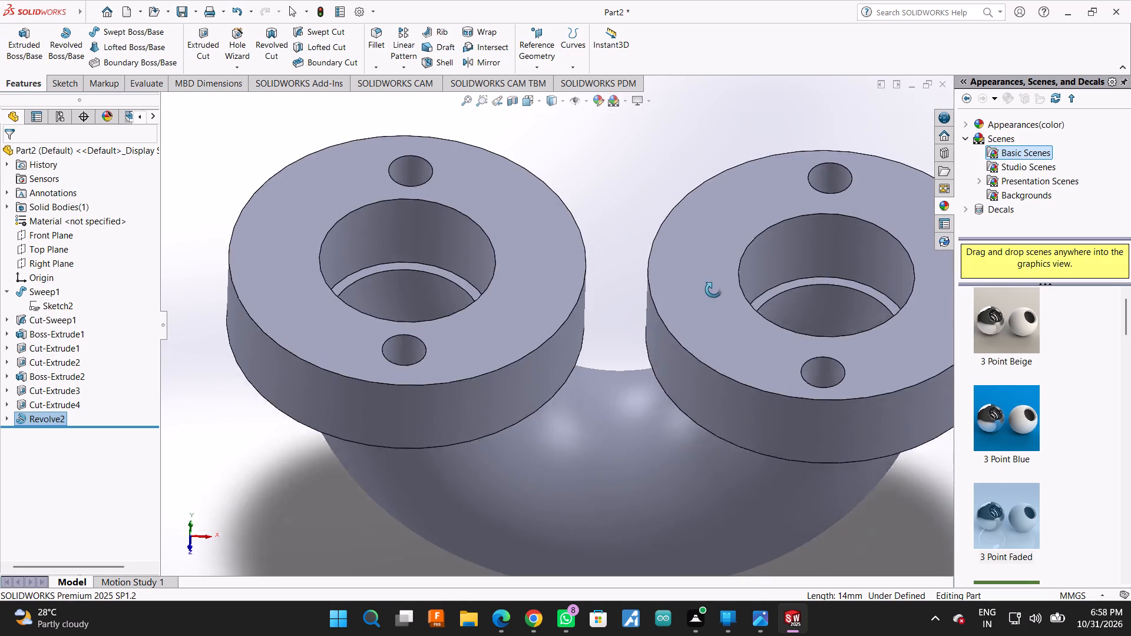
pyautogui.moveTo(713, 290); pyautogui.dragTo(708, 52)
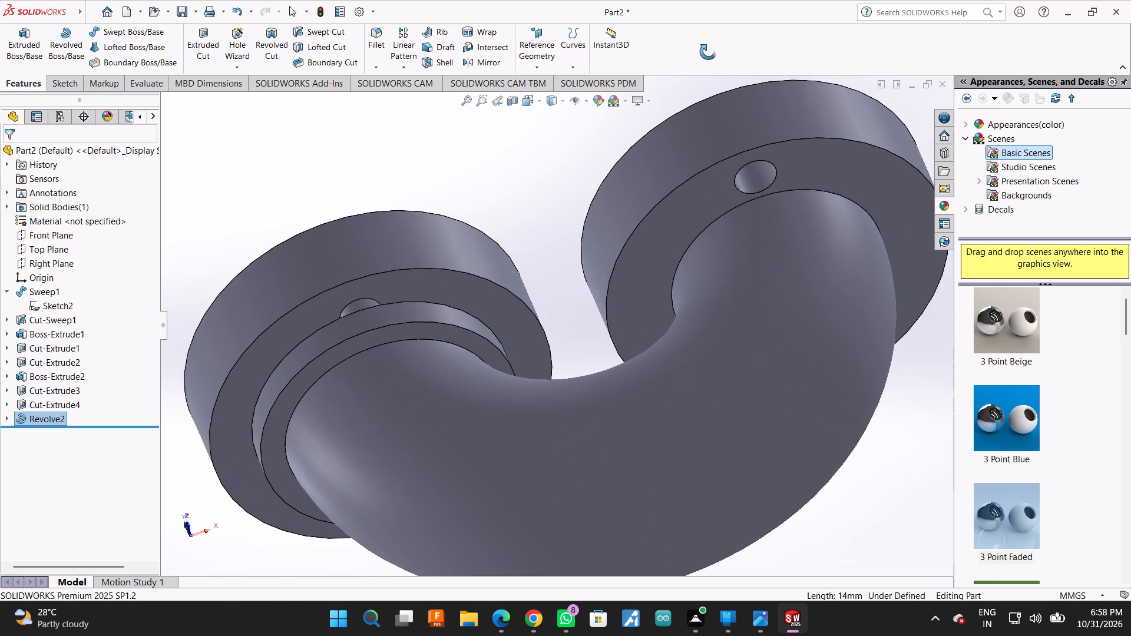
pyautogui.moveTo(708, 52); pyautogui.dragTo(855, 187)
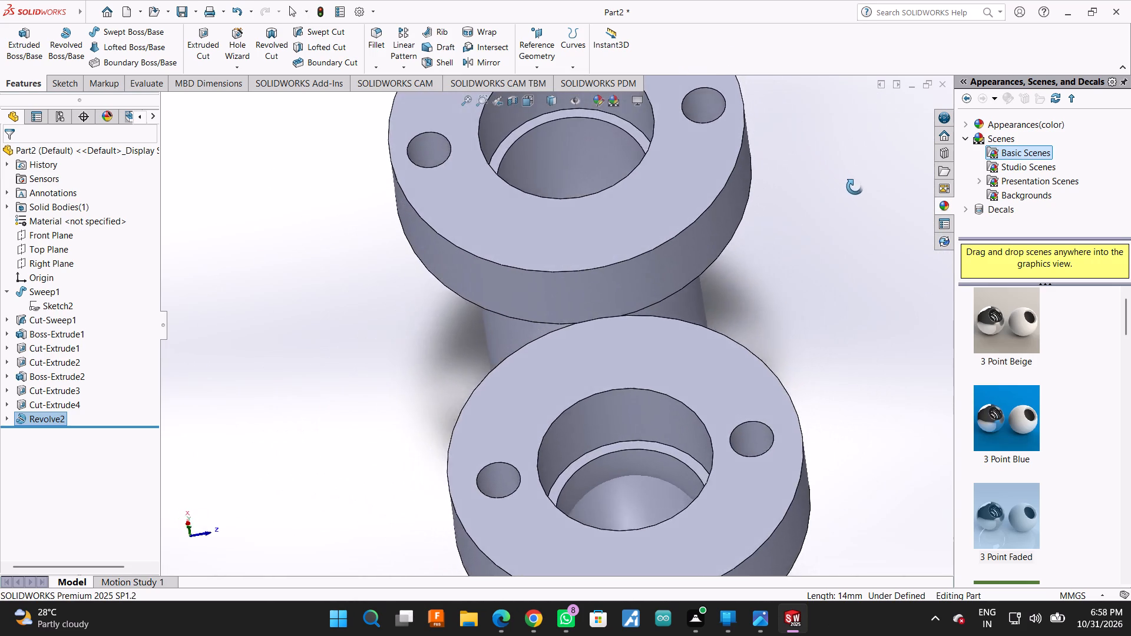
pyautogui.moveTo(855, 187); pyautogui.dragTo(788, 67)
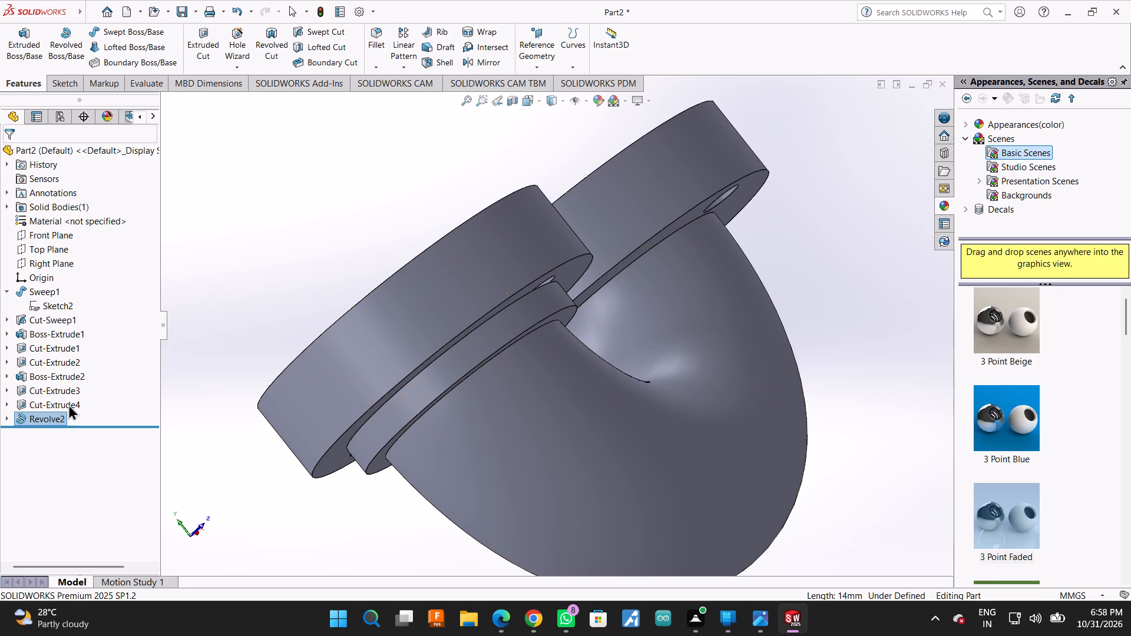
# Edit the collar revolve's sketch, moving the rectangle's inner vertical side further outward to just inside the pipe's outer edge, and rebuild.
pyautogui.click(57, 404)
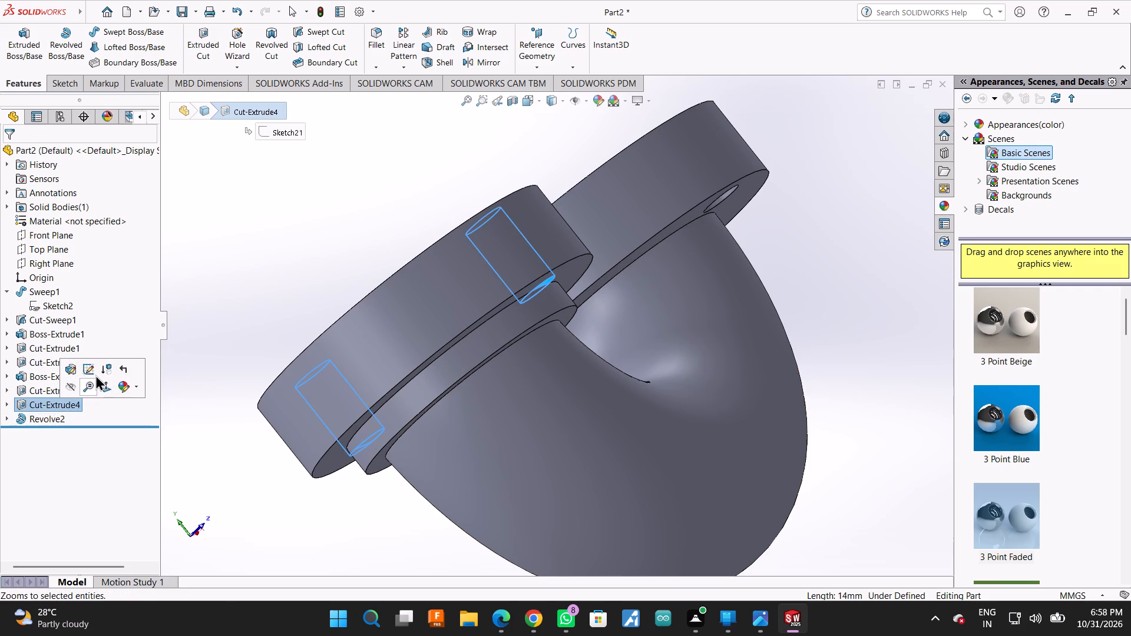
pyautogui.click(53, 414)
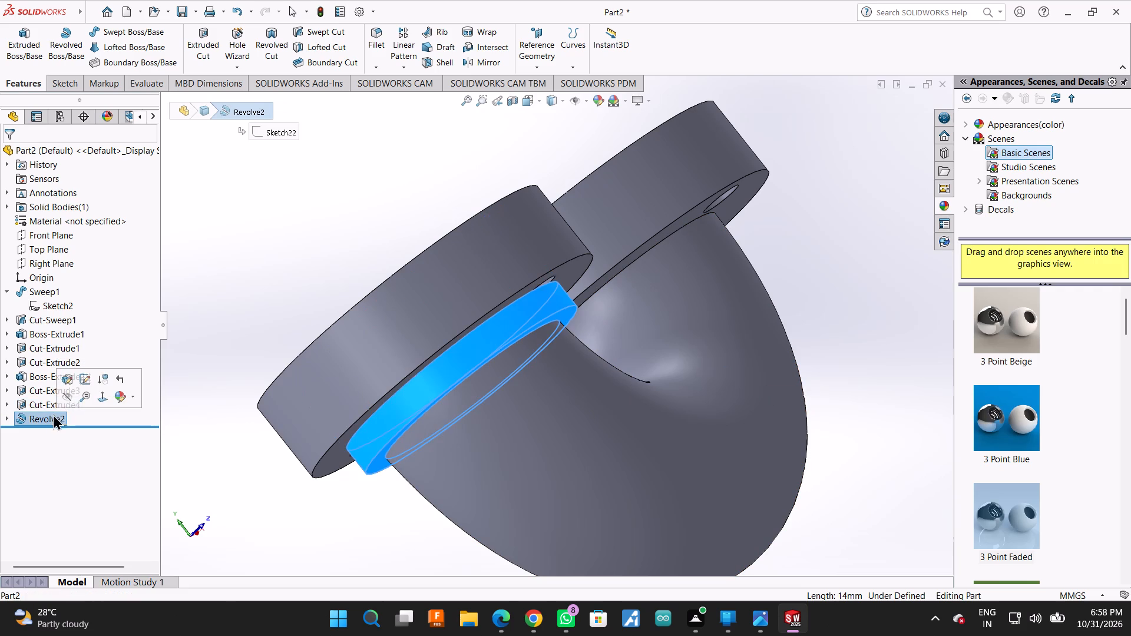
pyautogui.click(77, 380)
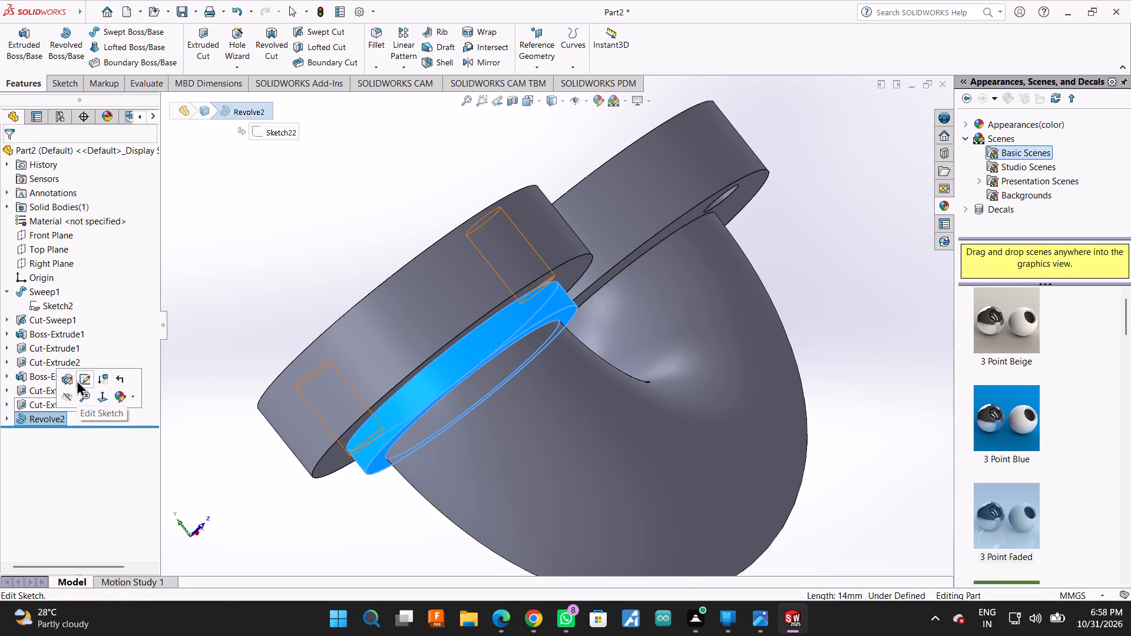
pyautogui.scroll(-2, 325, 288)
pyautogui.scroll(-3, 366, 239)
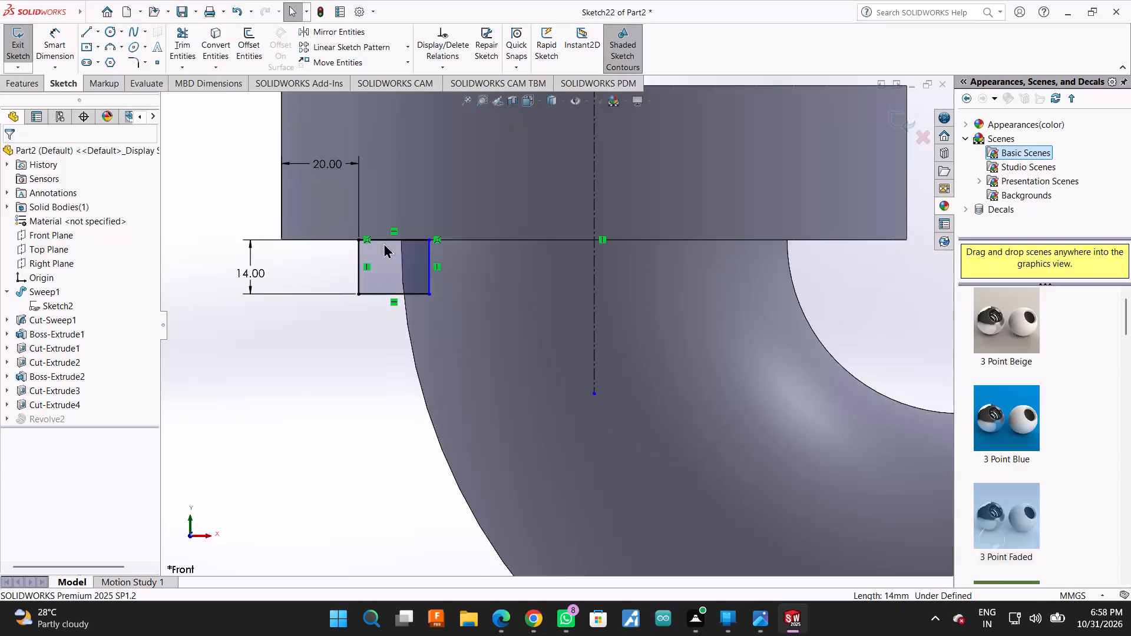
pyautogui.scroll(-2, 383, 243)
pyautogui.moveTo(448, 276); pyautogui.dragTo(442, 274)
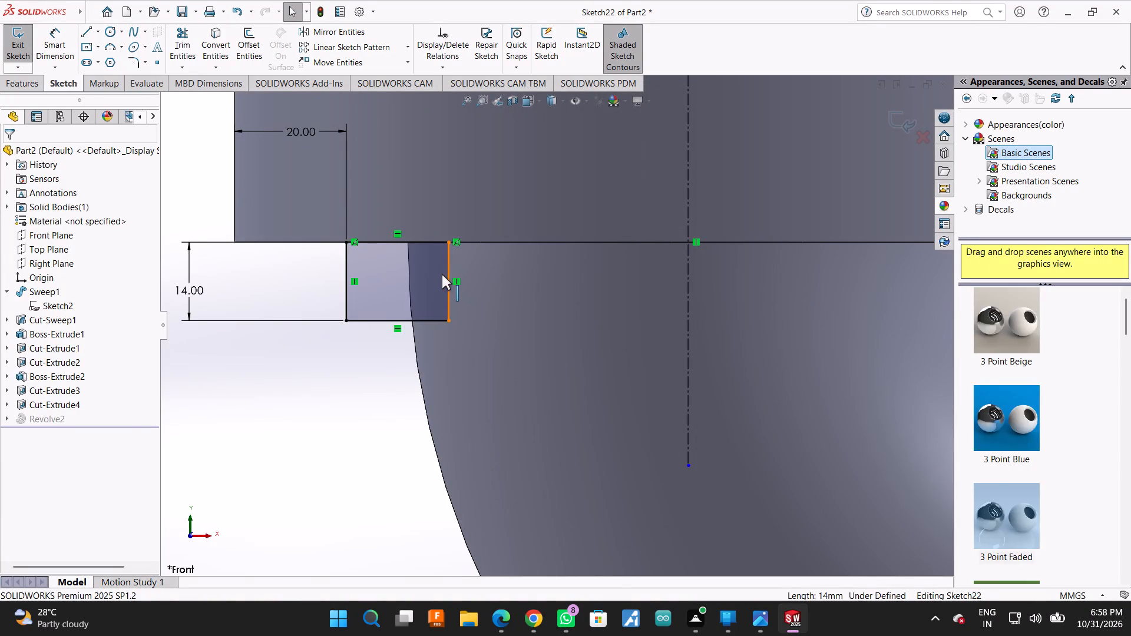
pyautogui.moveTo(442, 274); pyautogui.dragTo(434, 274)
pyautogui.moveTo(434, 274); pyautogui.dragTo(426, 277)
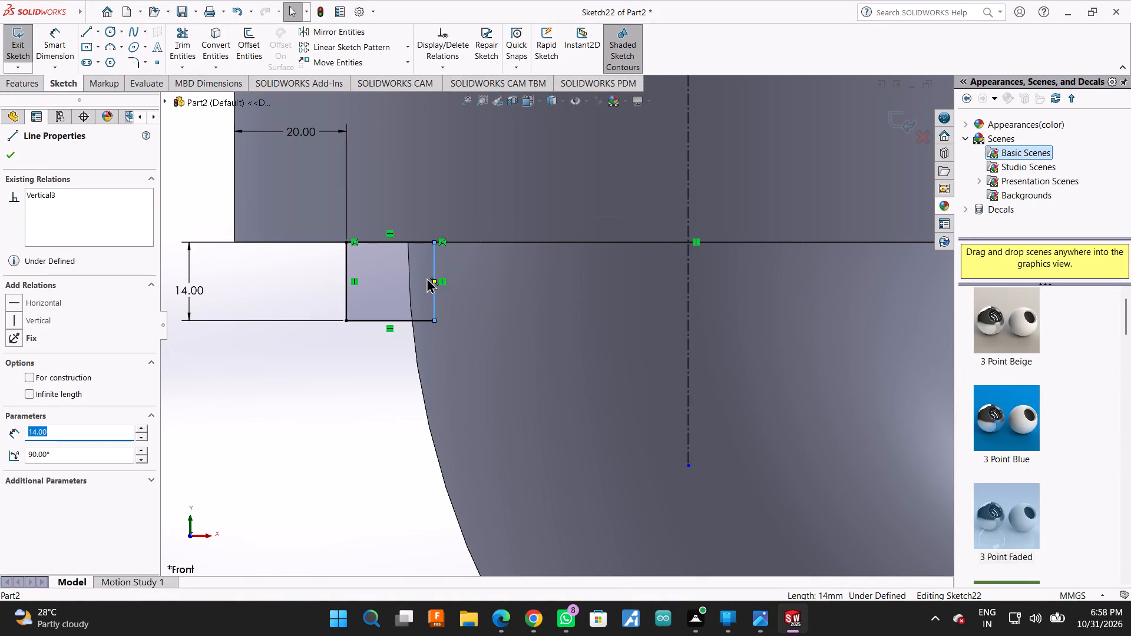
pyautogui.moveTo(426, 277); pyautogui.dragTo(424, 276)
pyautogui.moveTo(435, 282); pyautogui.dragTo(428, 281)
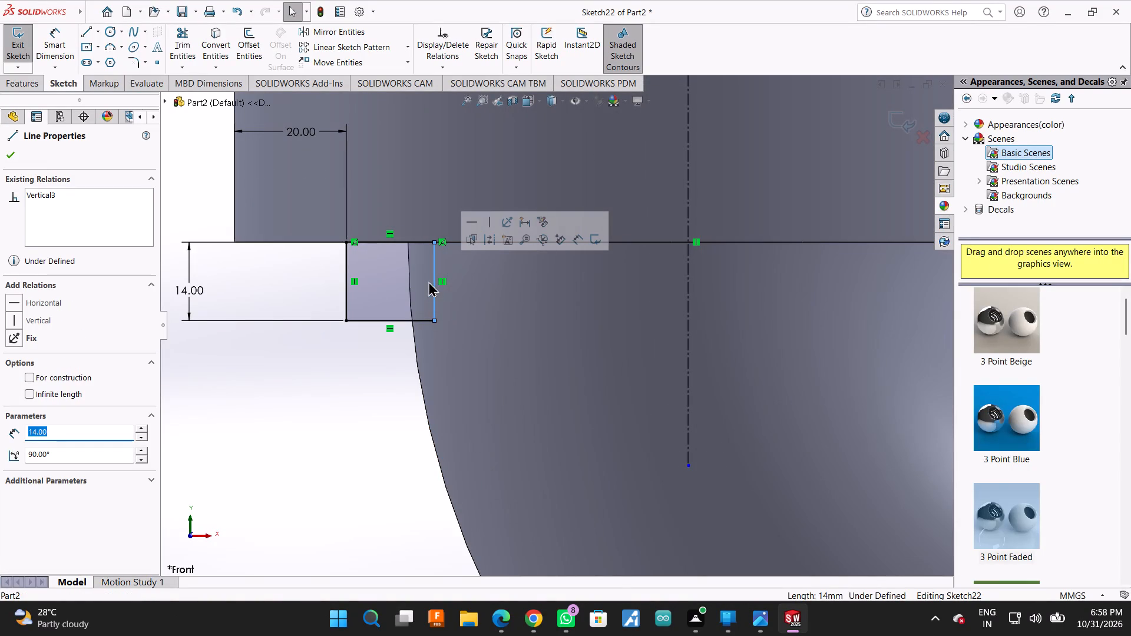
pyautogui.moveTo(428, 281); pyautogui.dragTo(423, 279)
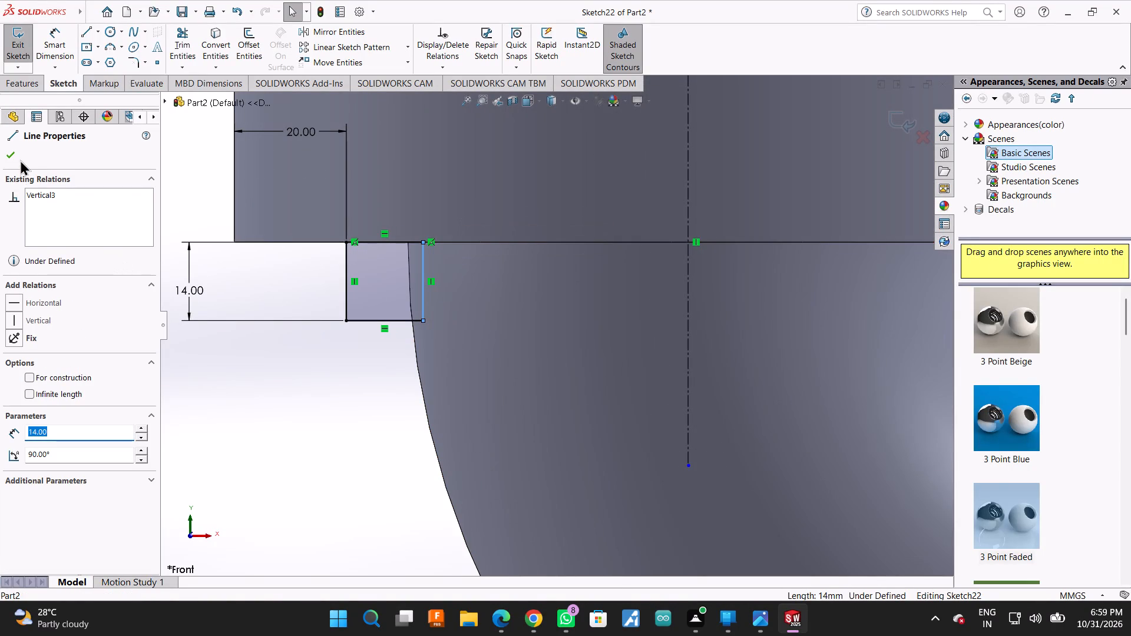
pyautogui.click(15, 156)
pyautogui.scroll(2, 332, 313)
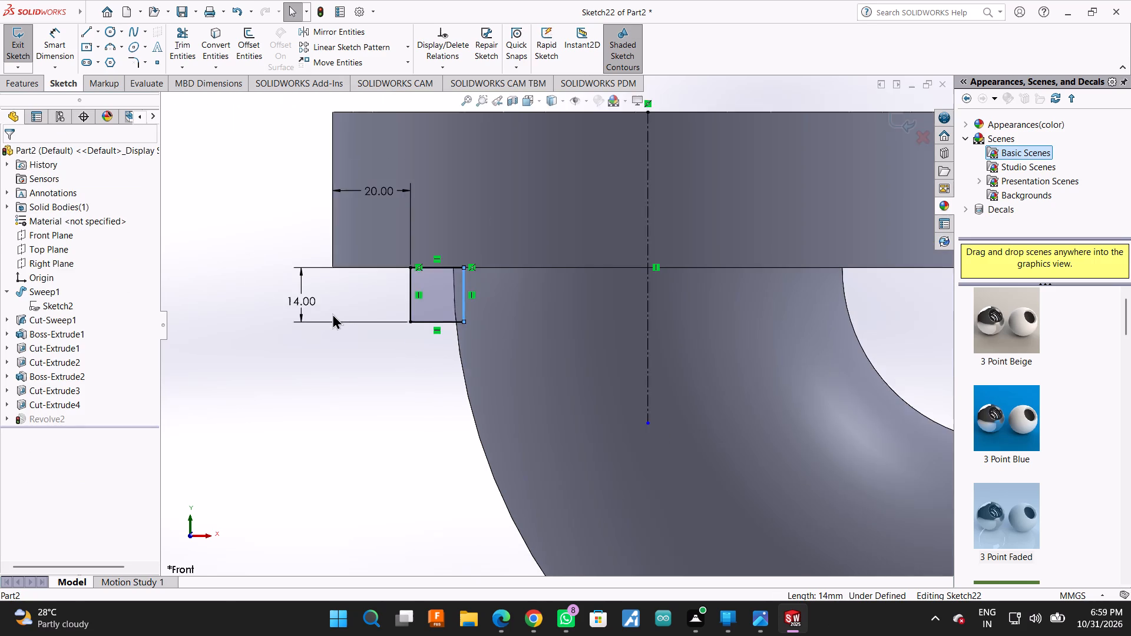
pyautogui.scroll(1, 332, 313)
pyautogui.click(902, 119)
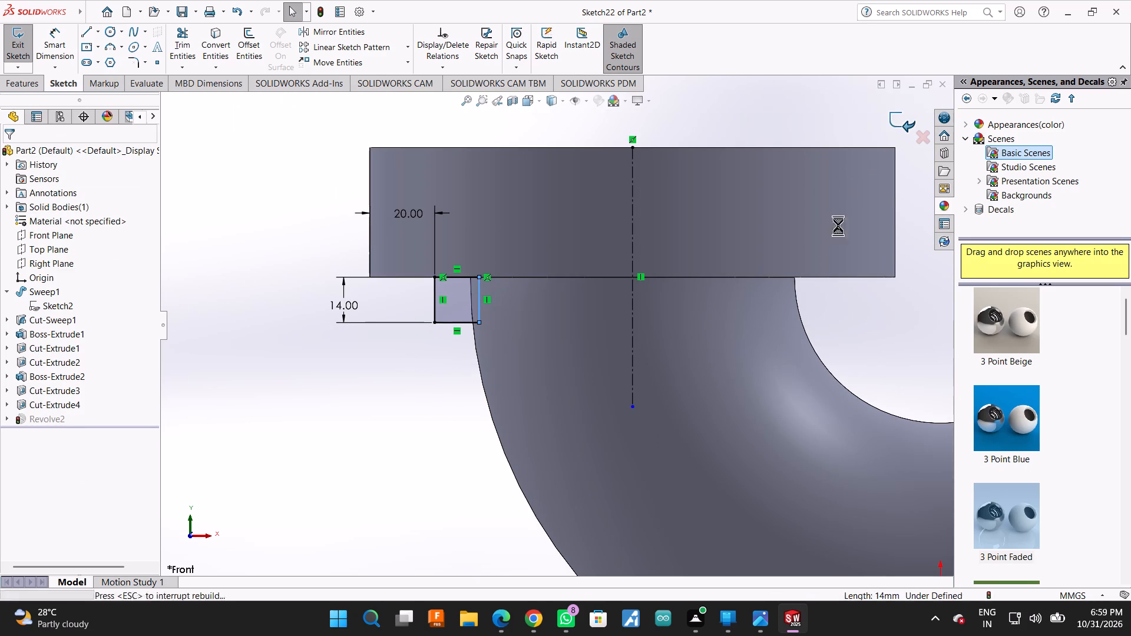
# Examine how the updated collar meets the pipe and the left-hand flange from above and beneath.
pyautogui.rightClick(656, 132)
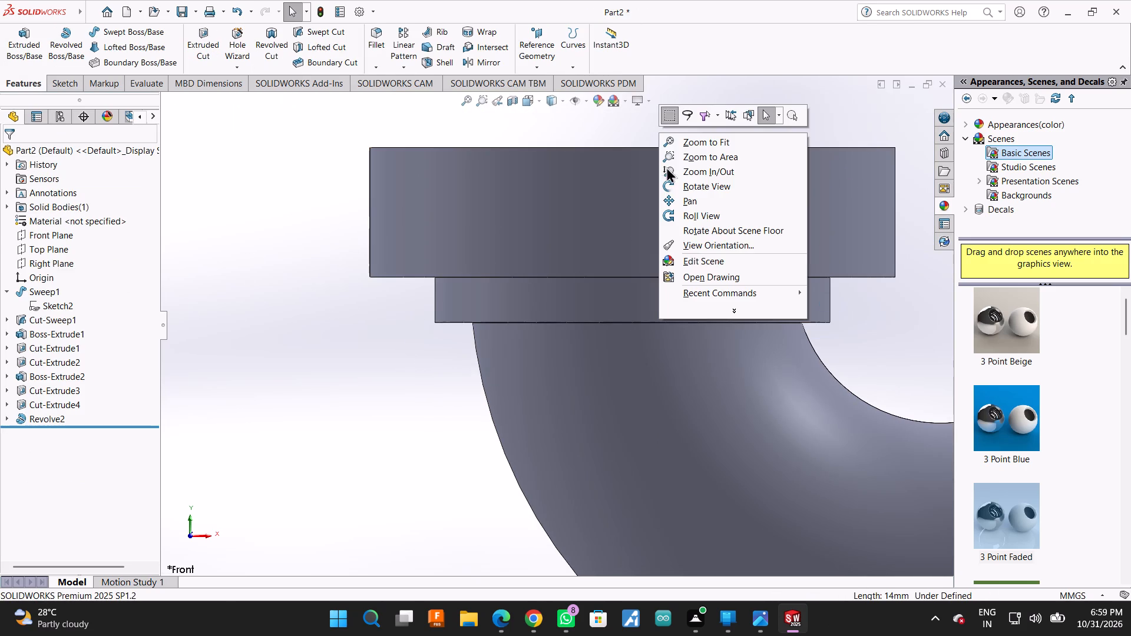
pyautogui.click(700, 192)
pyautogui.scroll(3, 614, 291)
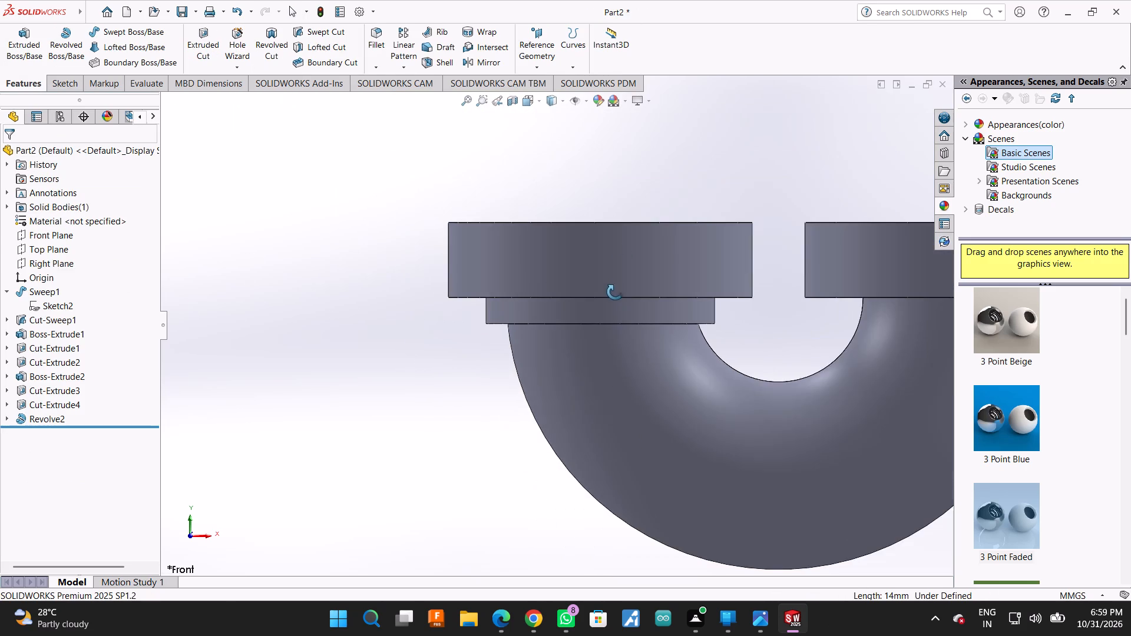
pyautogui.moveTo(625, 188); pyautogui.dragTo(607, 261)
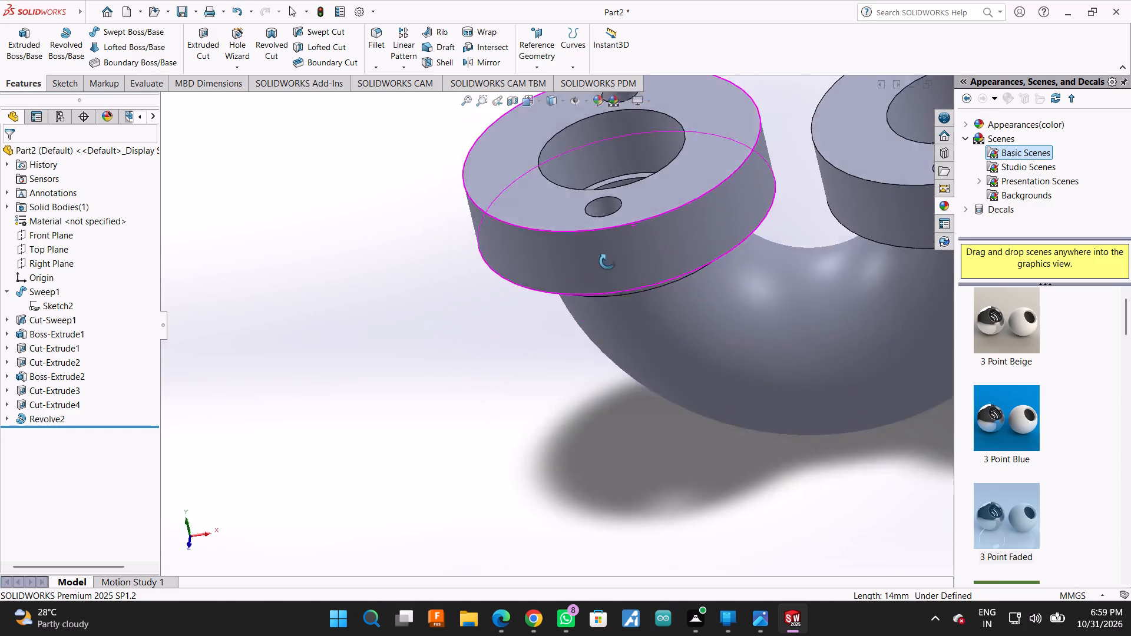
pyautogui.moveTo(607, 261); pyautogui.dragTo(657, 121)
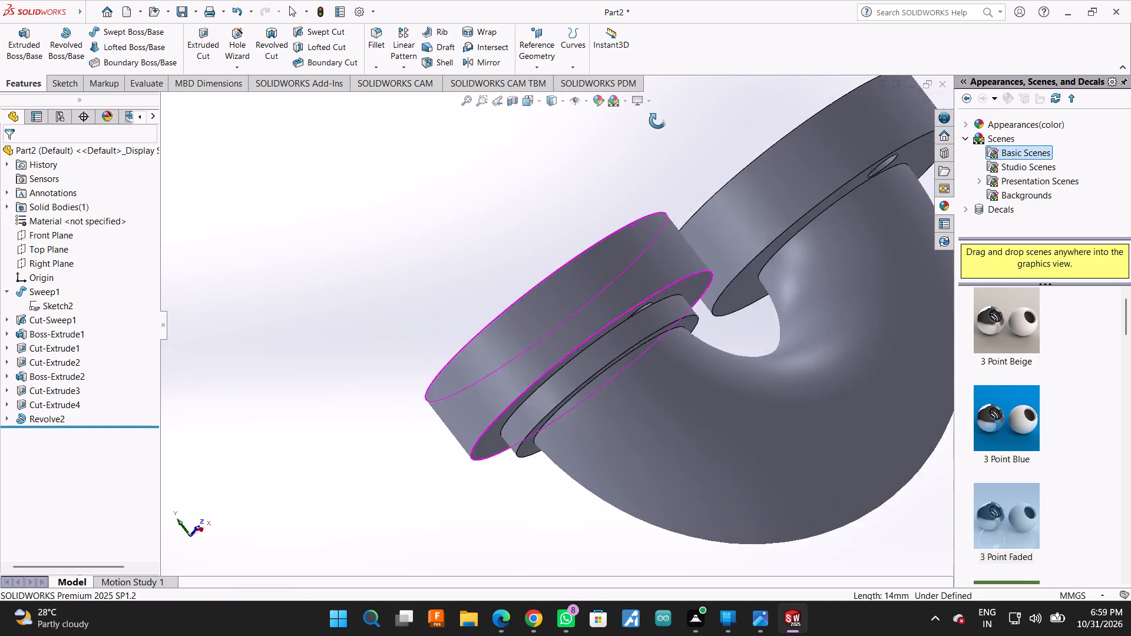
# Inspect the collar from beneath, and reopen its revolve sketch to check the rectangle against the pipe's outer edge.
pyautogui.moveTo(657, 121); pyautogui.dragTo(624, 79)
pyautogui.moveTo(710, 206); pyautogui.dragTo(712, 175)
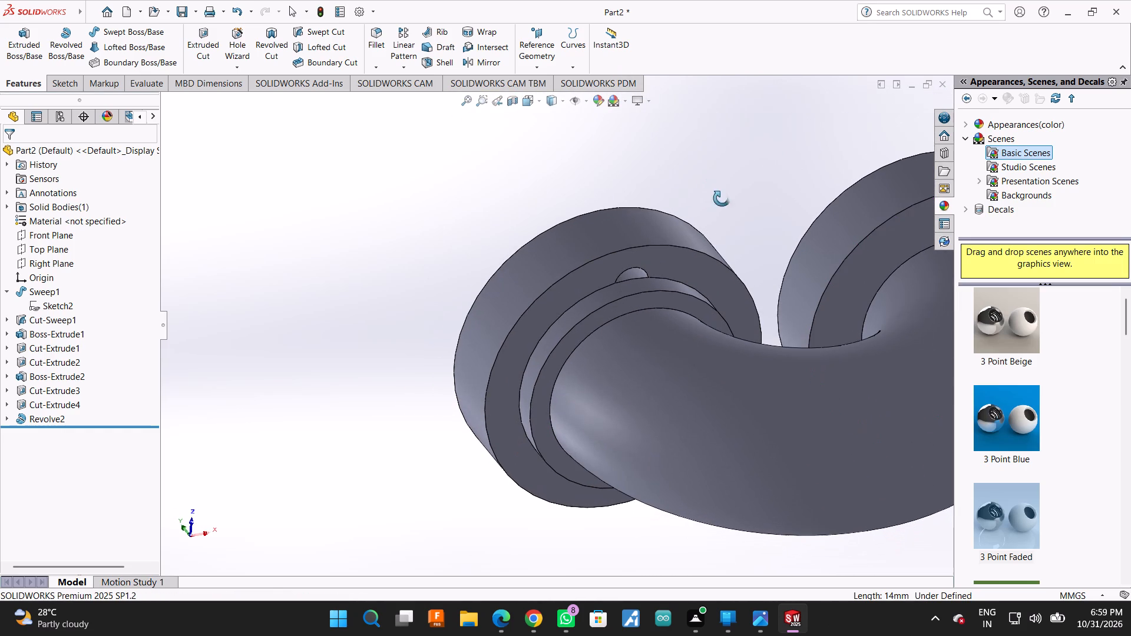
pyautogui.press('Escape')
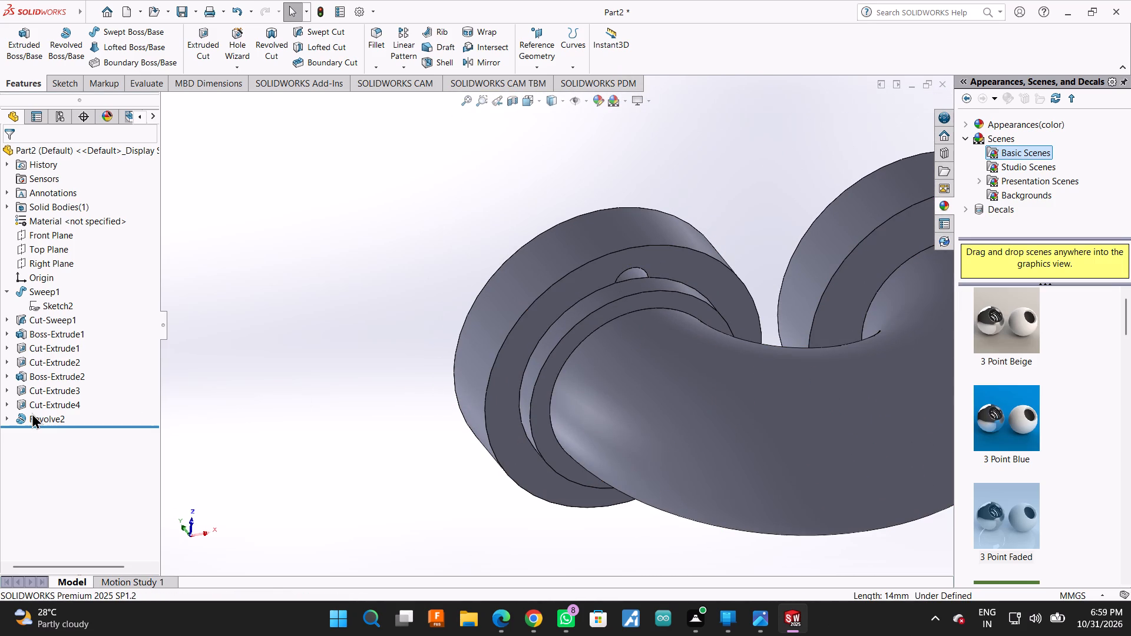
pyautogui.click(32, 413)
pyautogui.click(55, 376)
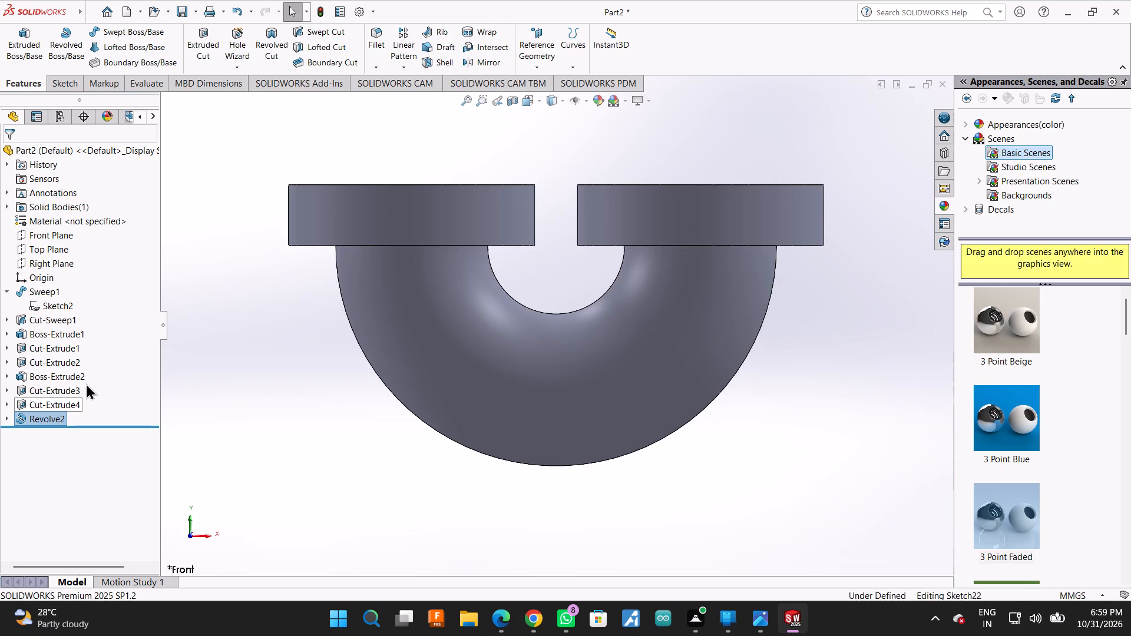
pyautogui.rightClick(380, 472)
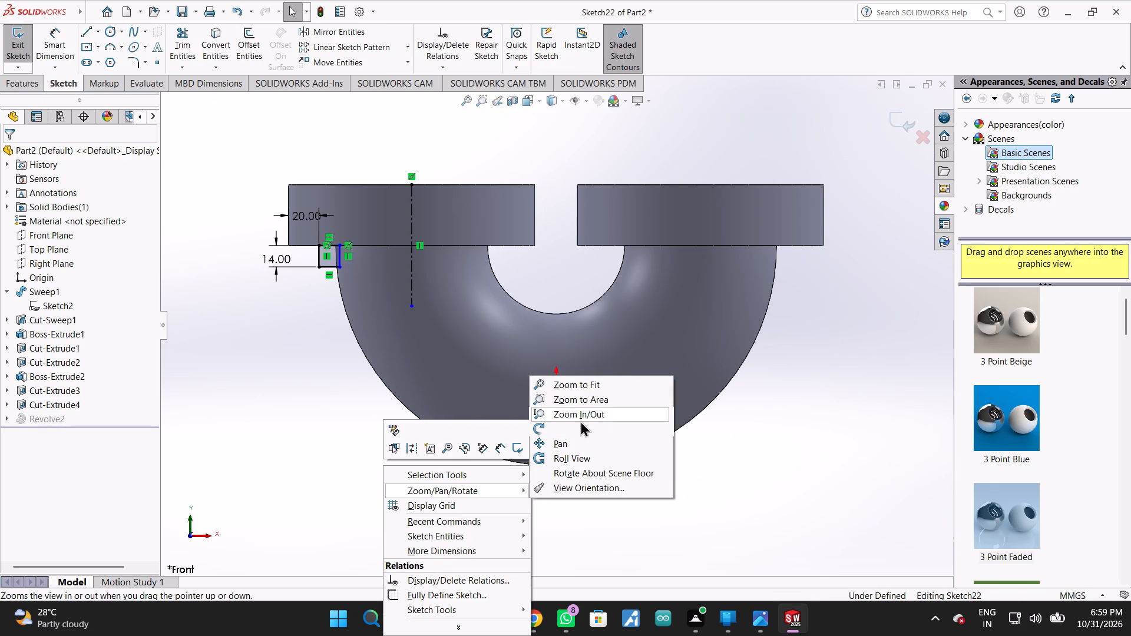
pyautogui.click(580, 430)
pyautogui.moveTo(553, 502); pyautogui.dragTo(558, 430)
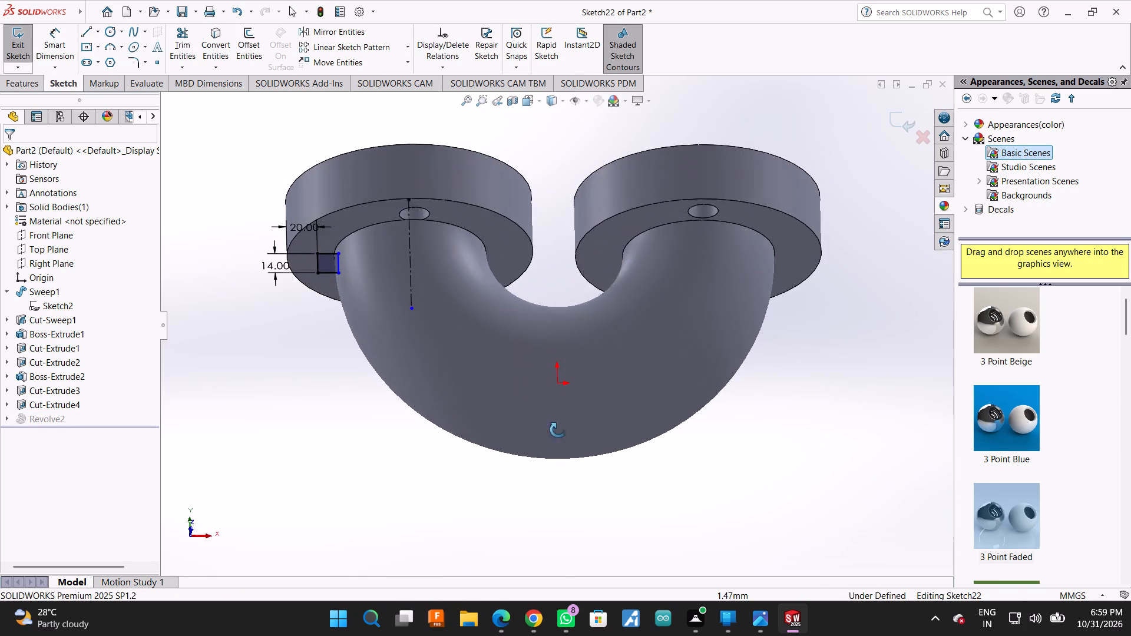
pyautogui.moveTo(558, 430); pyautogui.dragTo(550, 410)
pyautogui.scroll(-5, 415, 284)
pyautogui.scroll(-3, 364, 246)
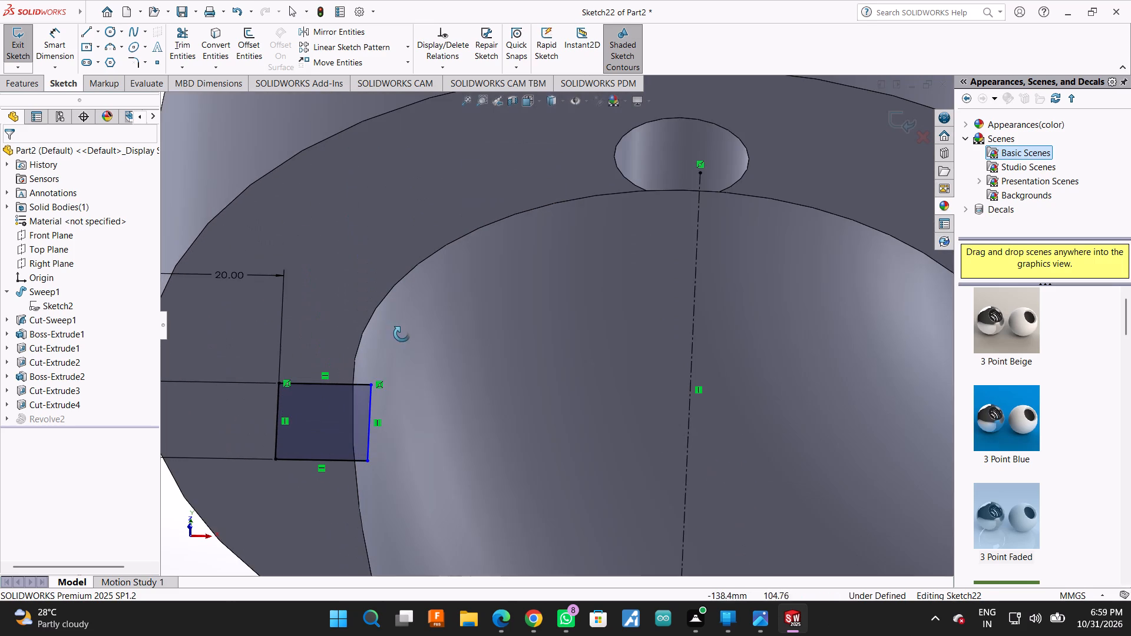
pyautogui.scroll(2, 413, 349)
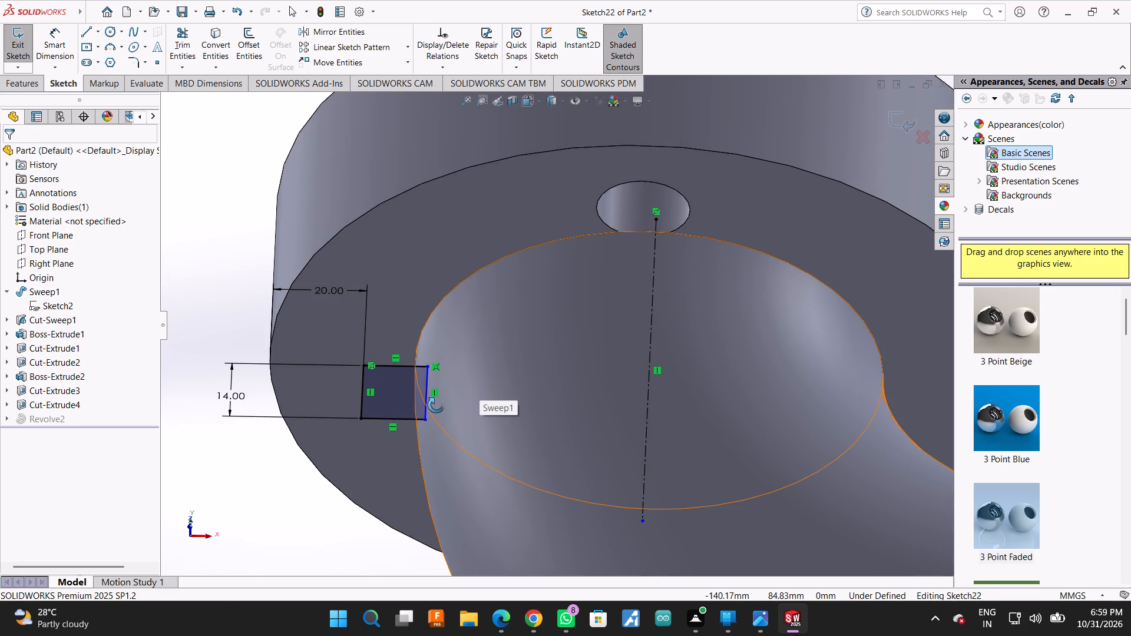
pyautogui.scroll(-1, 457, 385)
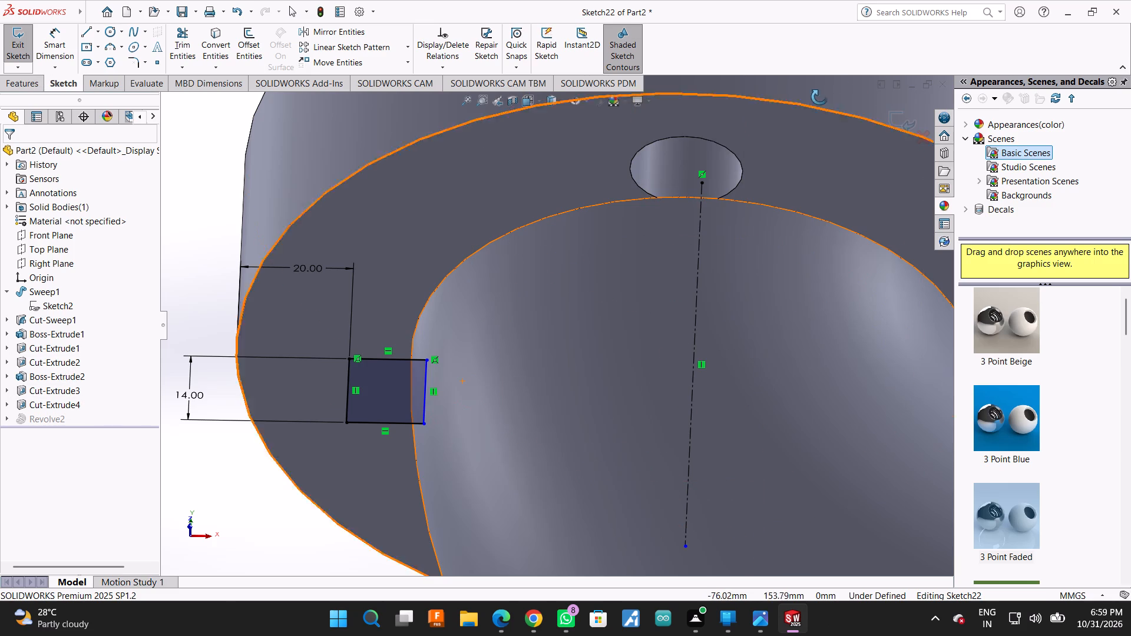
pyautogui.click(903, 126)
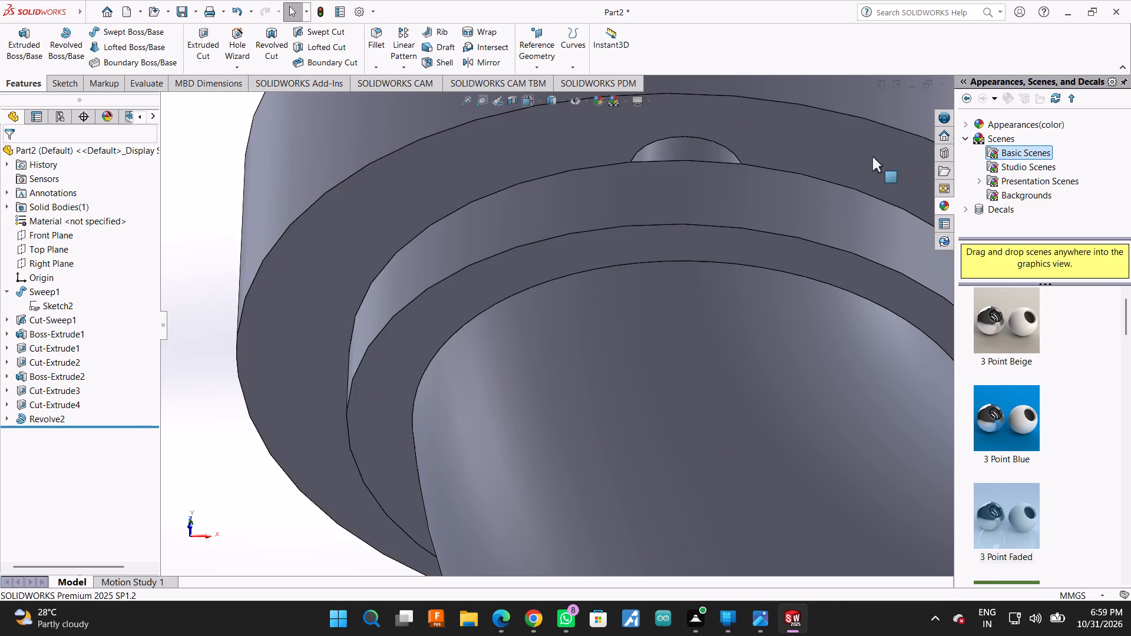
pyautogui.scroll(6, 796, 200)
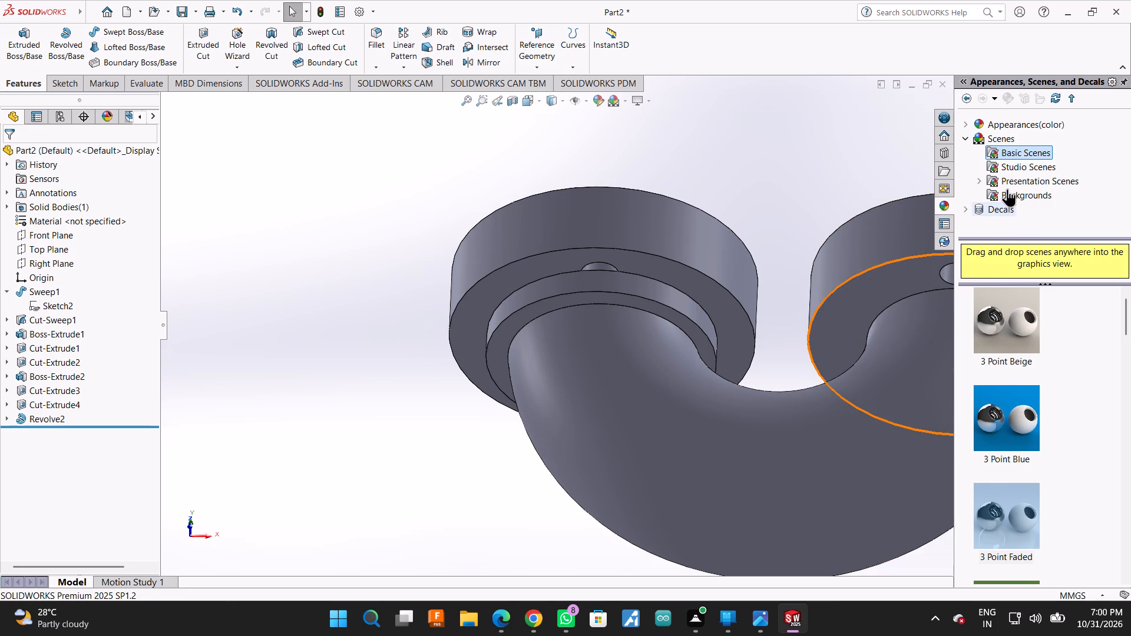
pyautogui.scroll(2, 721, 329)
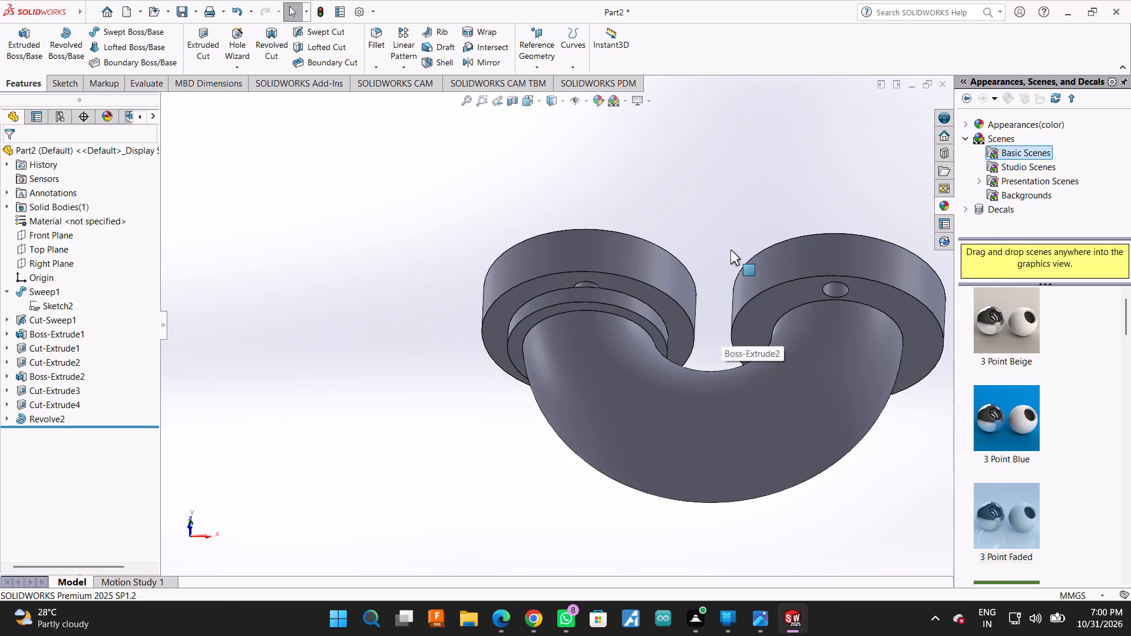
pyautogui.scroll(-5, 636, 330)
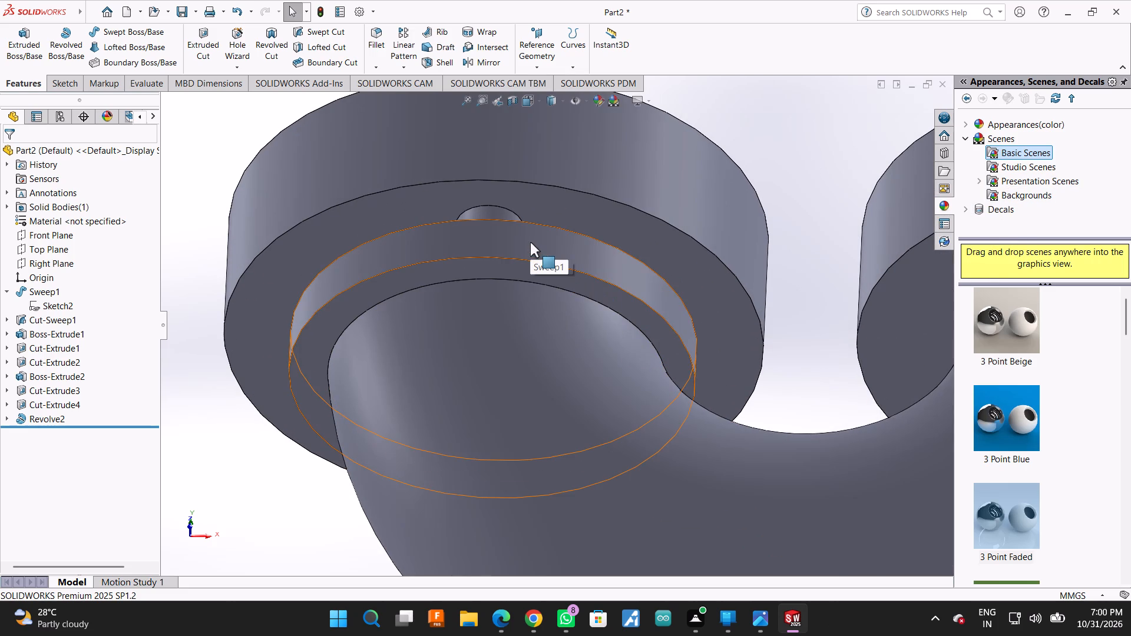
pyautogui.scroll(2, 610, 290)
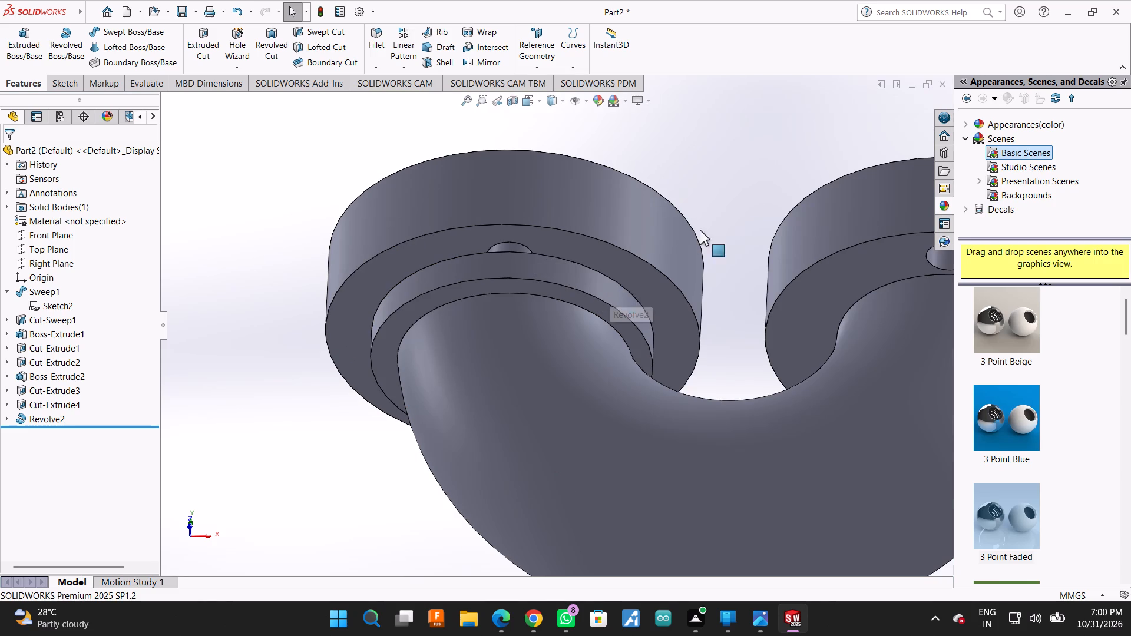
pyautogui.press('Escape')
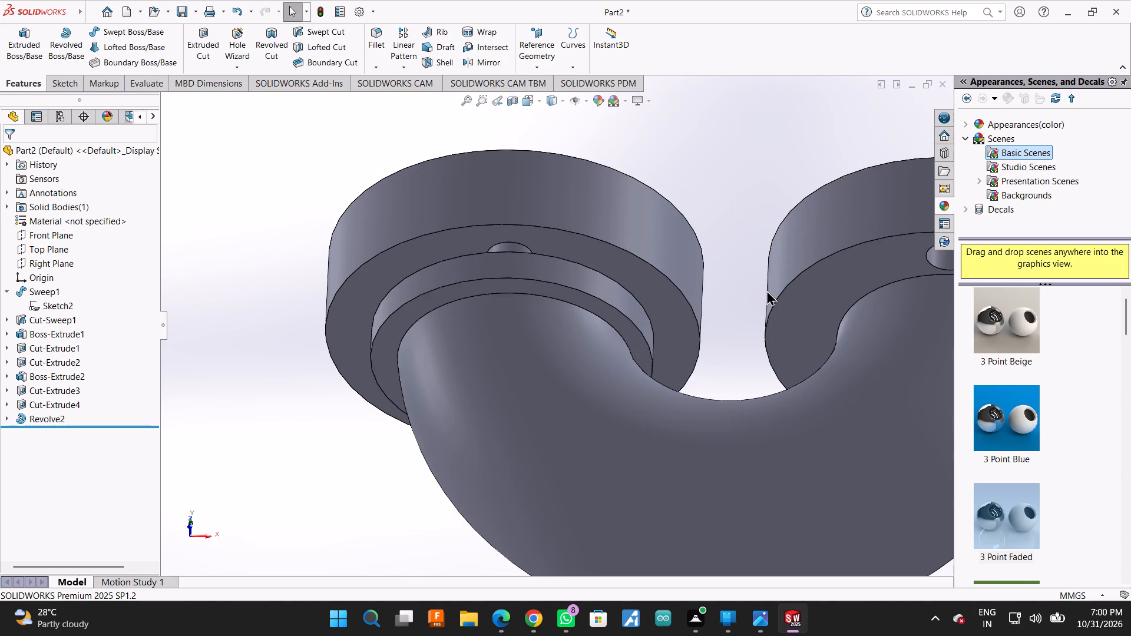
# Sketch a center rectangle of about 75 by 41 mm on the right-hand flange's top face, centred on the origin between the flanges.
pyautogui.rightClick(748, 204)
pyautogui.click(772, 254)
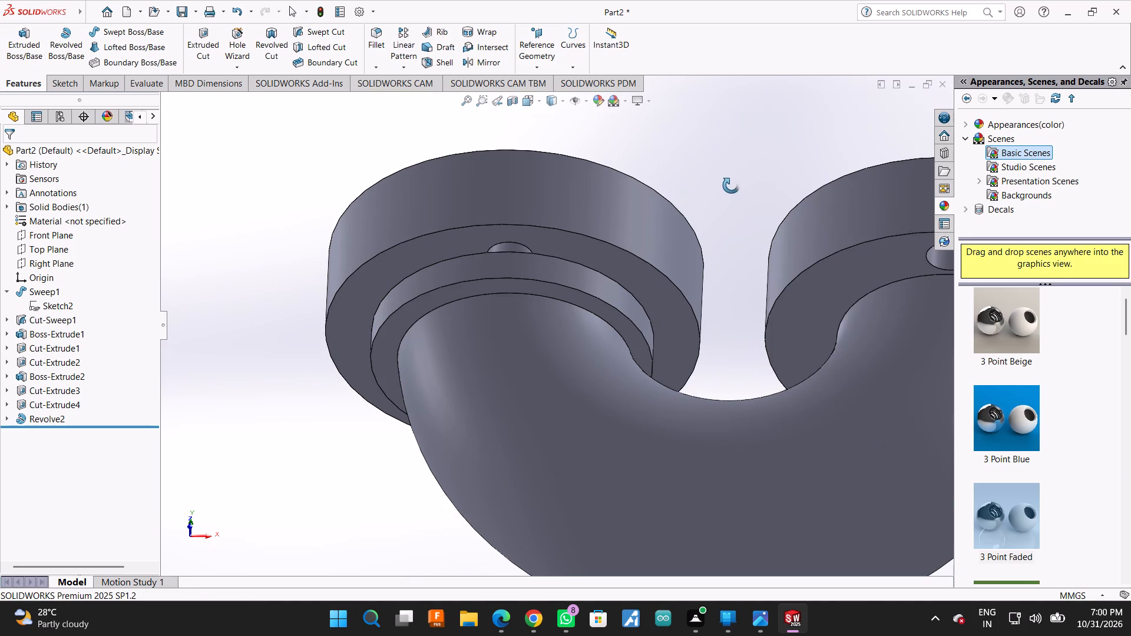
pyautogui.moveTo(730, 183); pyautogui.dragTo(726, 416)
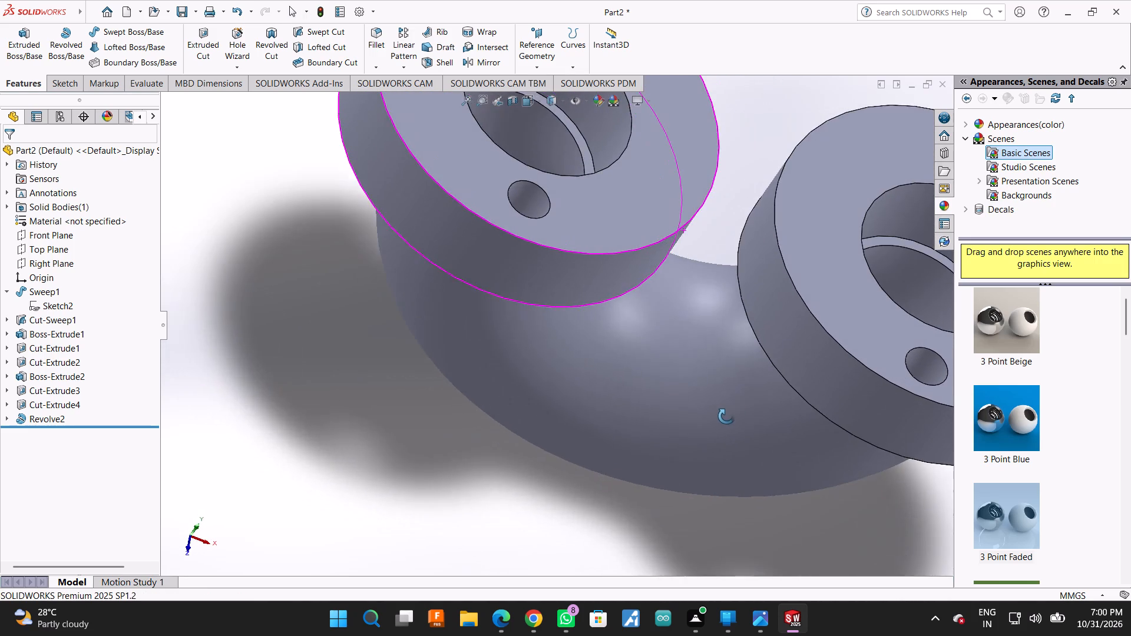
pyautogui.moveTo(726, 416); pyautogui.dragTo(703, 419)
pyautogui.press('Escape')
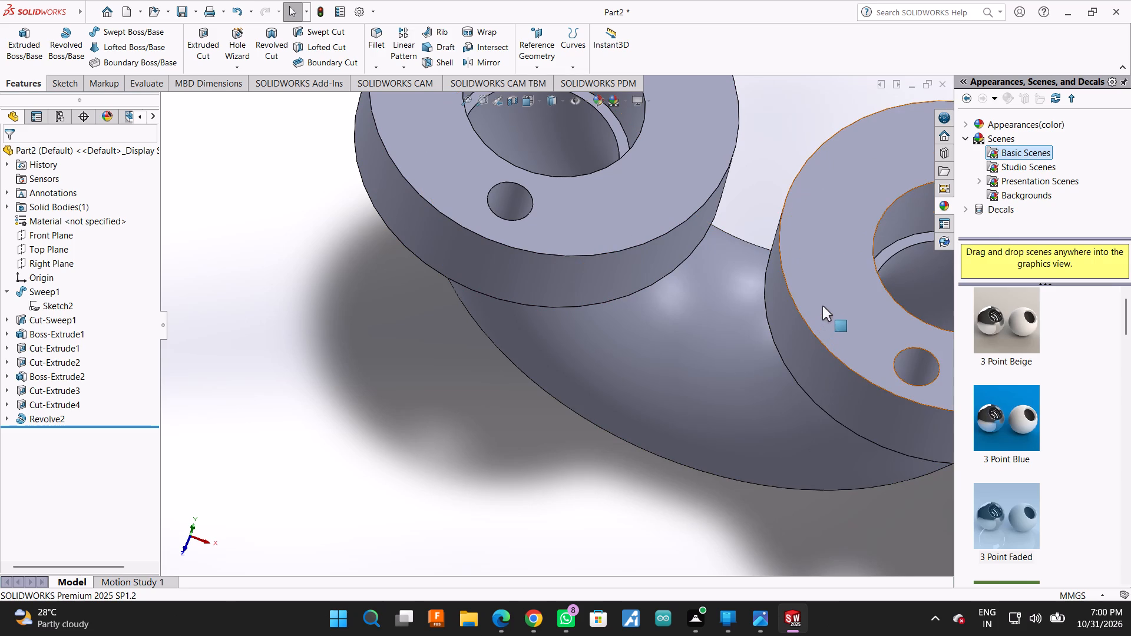
pyautogui.click(829, 301)
pyautogui.click(884, 266)
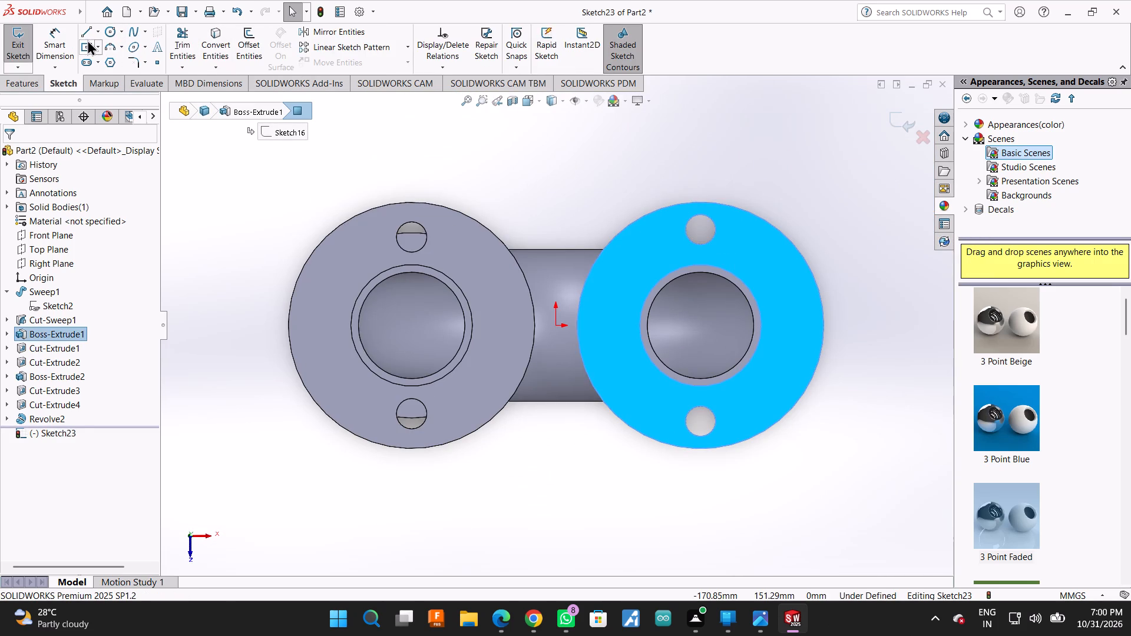
pyautogui.click(86, 51)
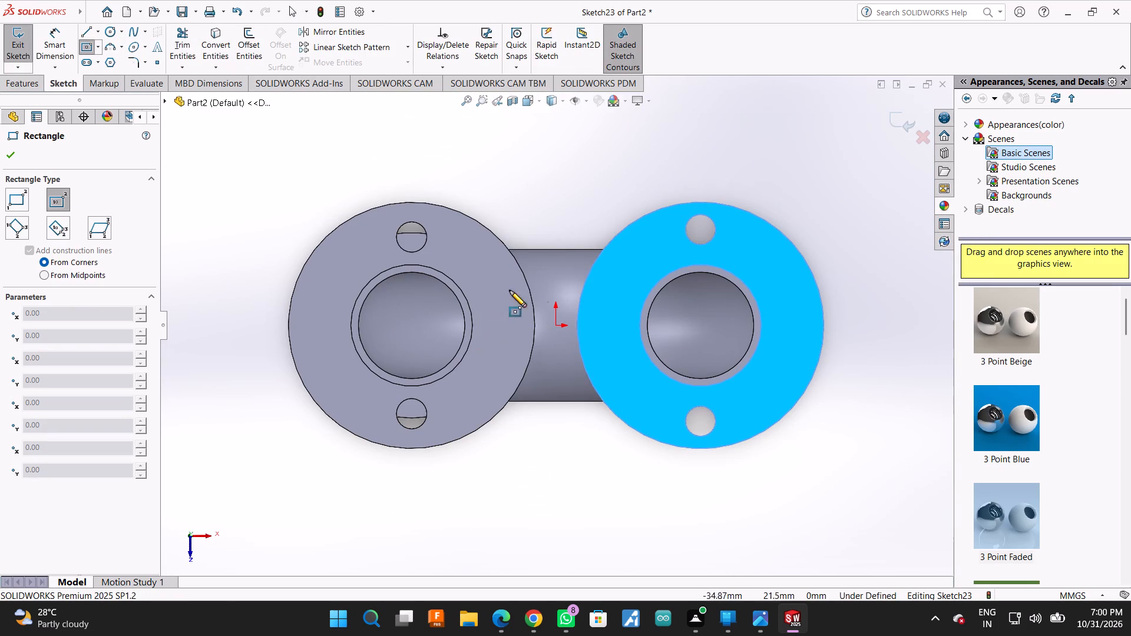
pyautogui.scroll(-2, 534, 284)
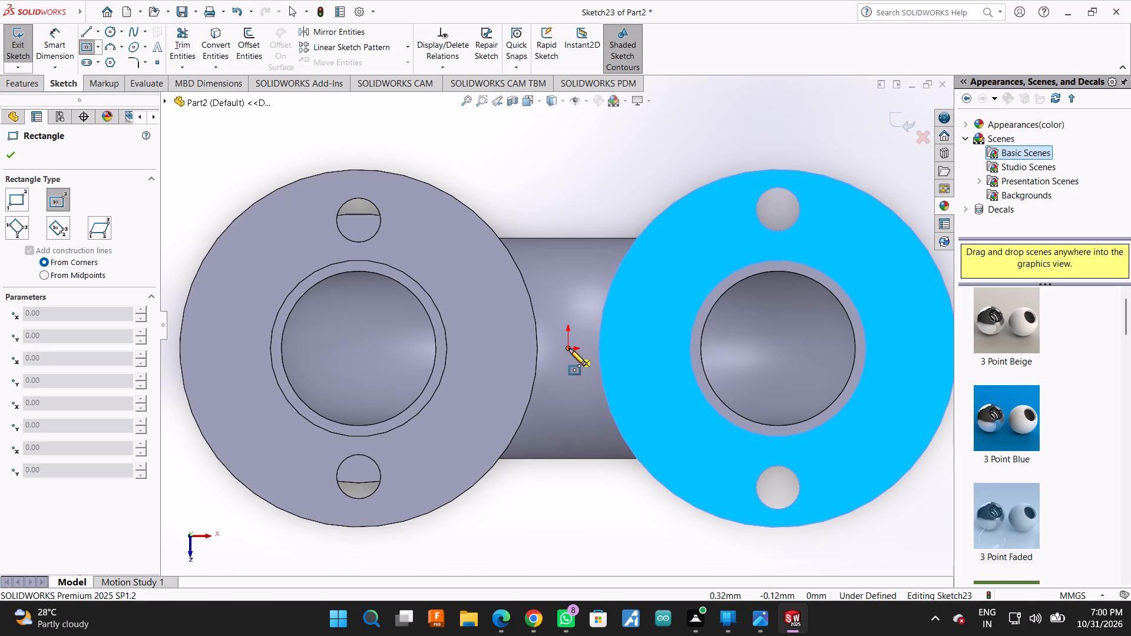
pyautogui.click(569, 349)
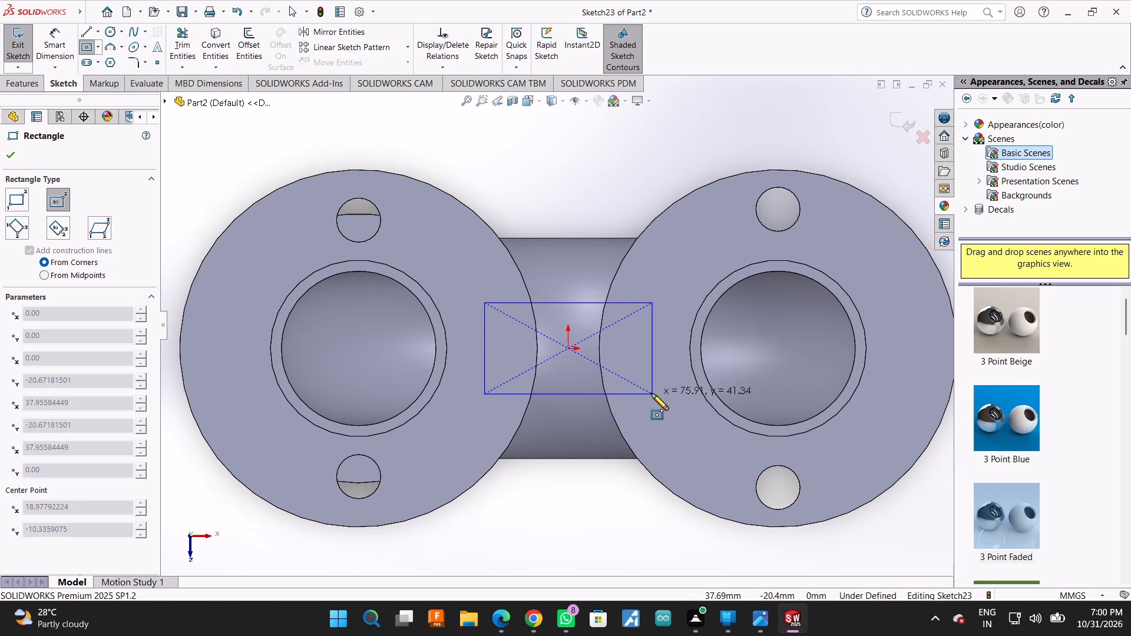
pyautogui.click(652, 393)
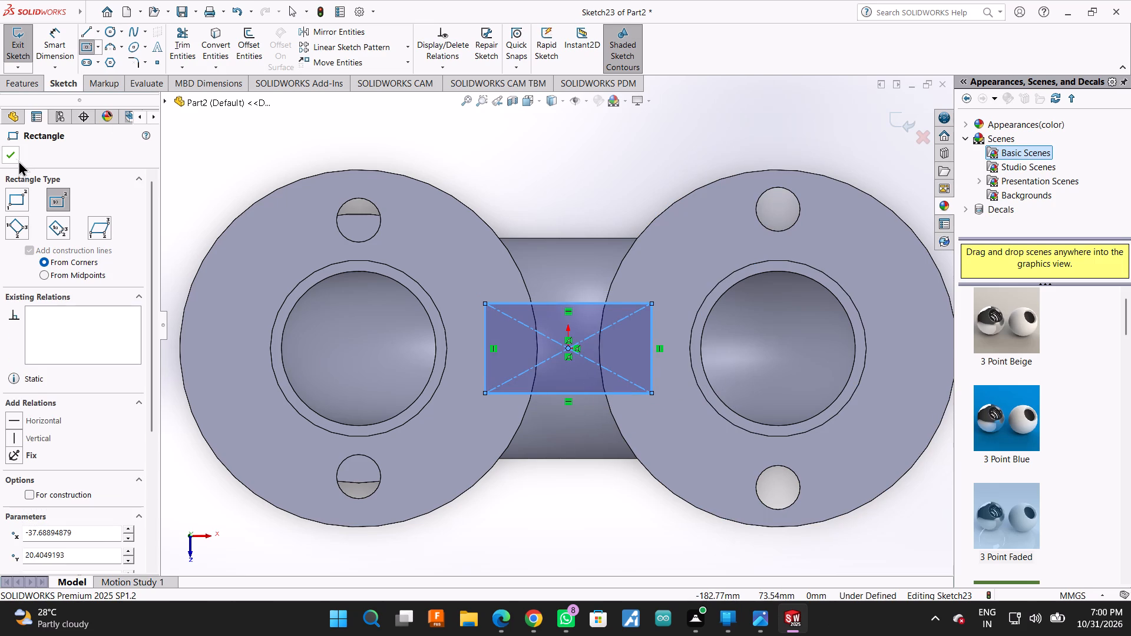
pyautogui.click(15, 158)
# Dimension the rectangle 80 mm long between the flanges and 50 mm wide.
pyautogui.click(49, 30)
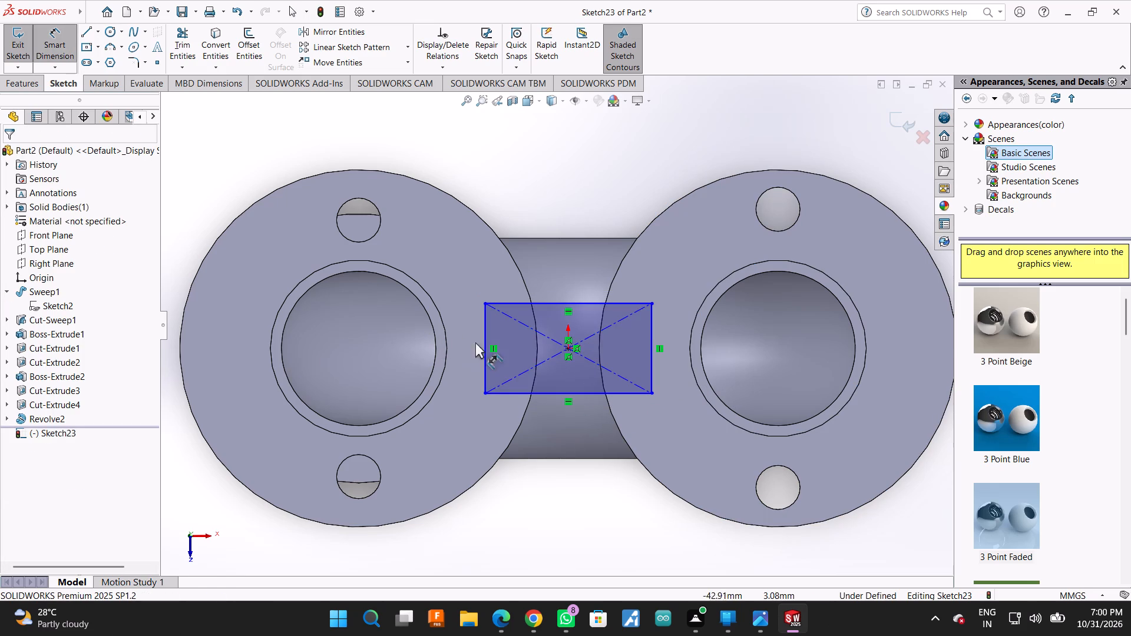
pyautogui.click(485, 343)
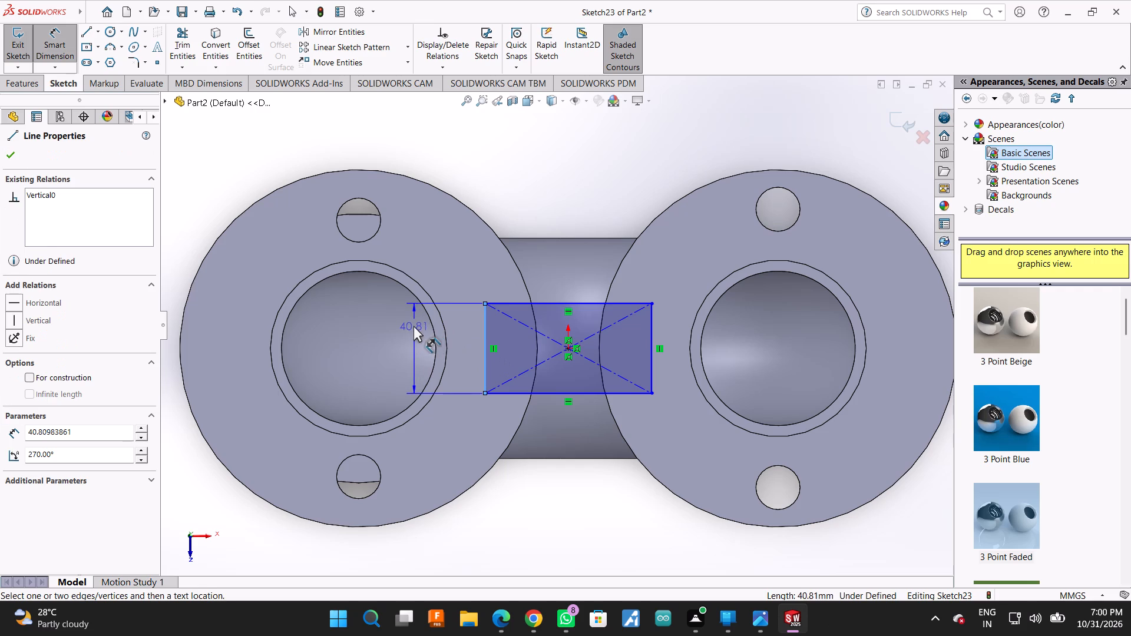
pyautogui.click(414, 326)
pyautogui.write('50')
pyautogui.press('Return')
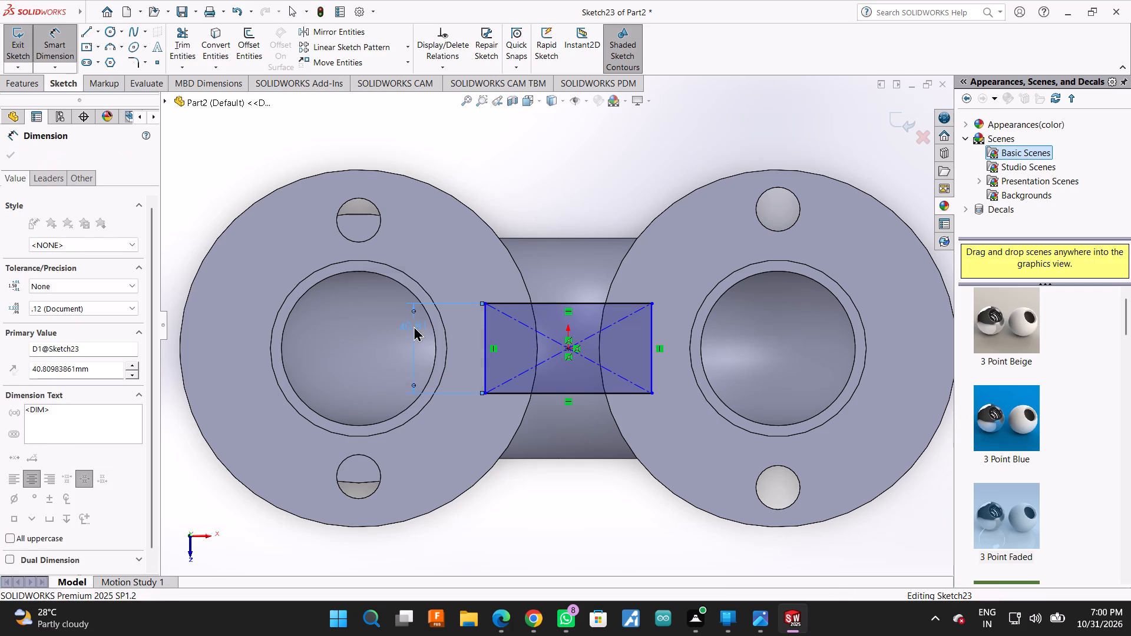
pyautogui.click(580, 294)
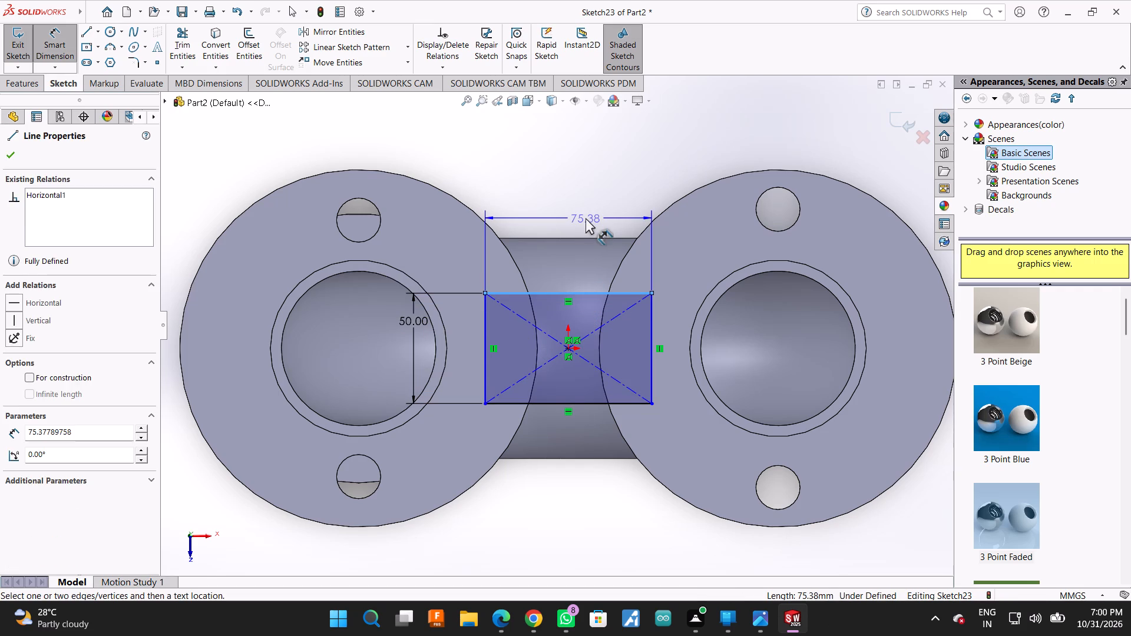
pyautogui.click(586, 218)
pyautogui.write('80')
pyautogui.press('Return')
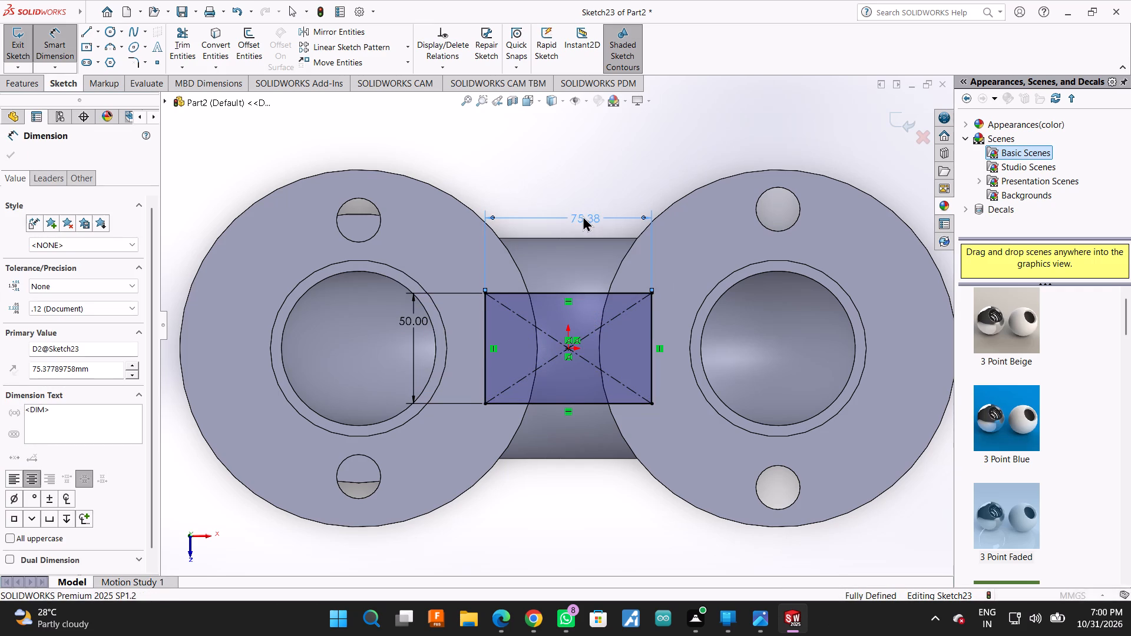
pyautogui.scroll(2, 597, 471)
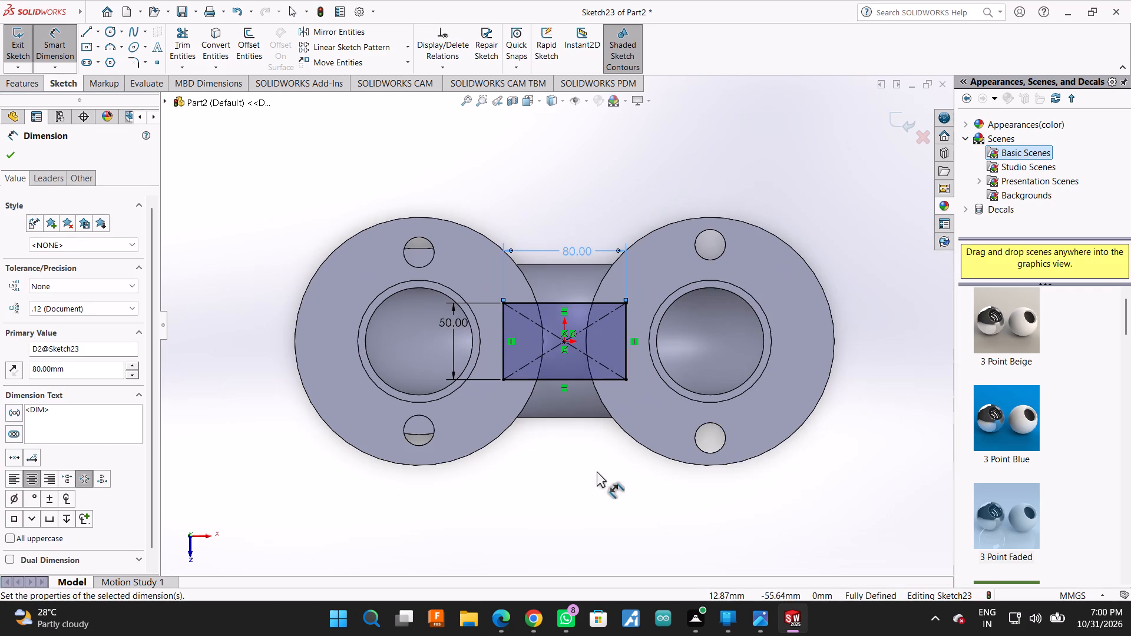
pyautogui.click(2, 155)
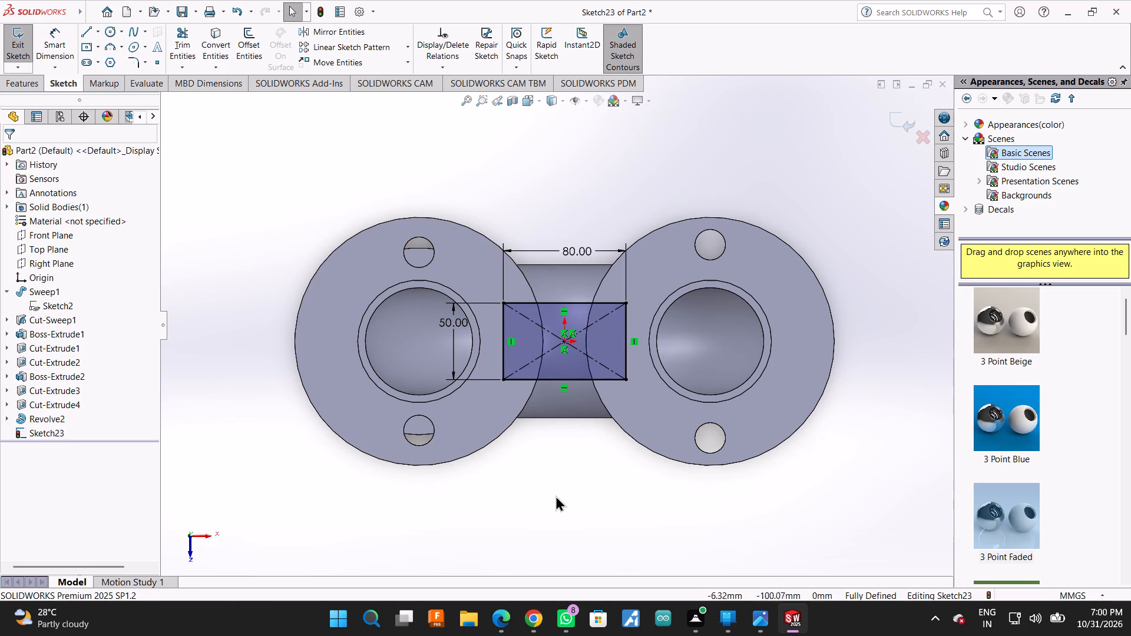
# Extrude the rectangle as a blind 40 mm boss, reversed downward from the flange tops and merged with the body, bridging the two flanges.
pyautogui.rightClick(485, 196)
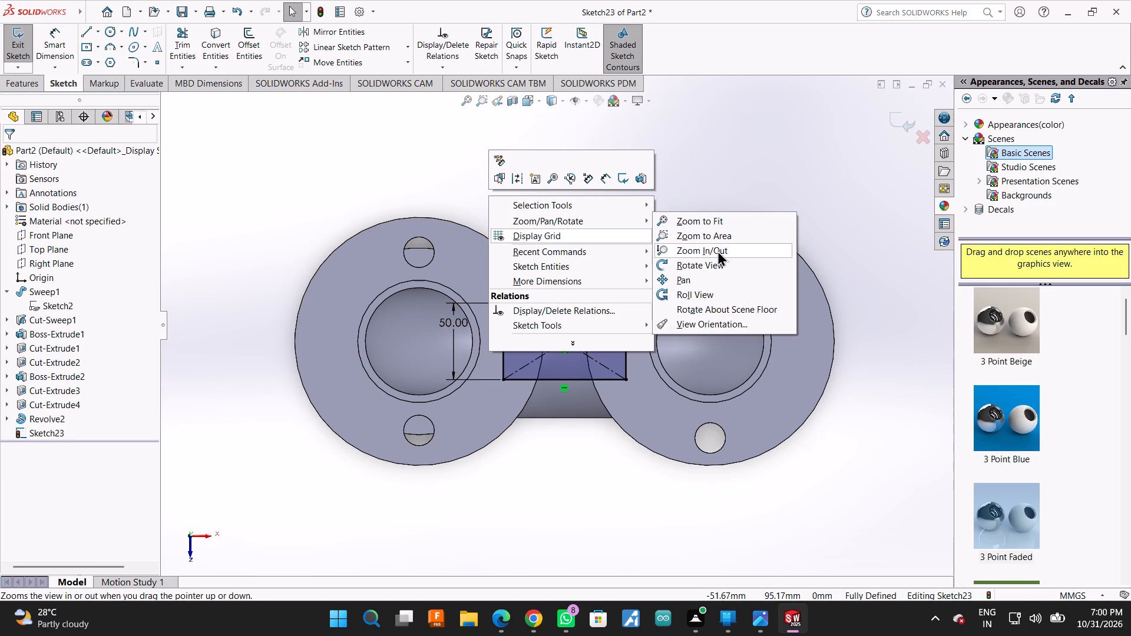
pyautogui.click(715, 261)
pyautogui.moveTo(690, 478); pyautogui.dragTo(678, 353)
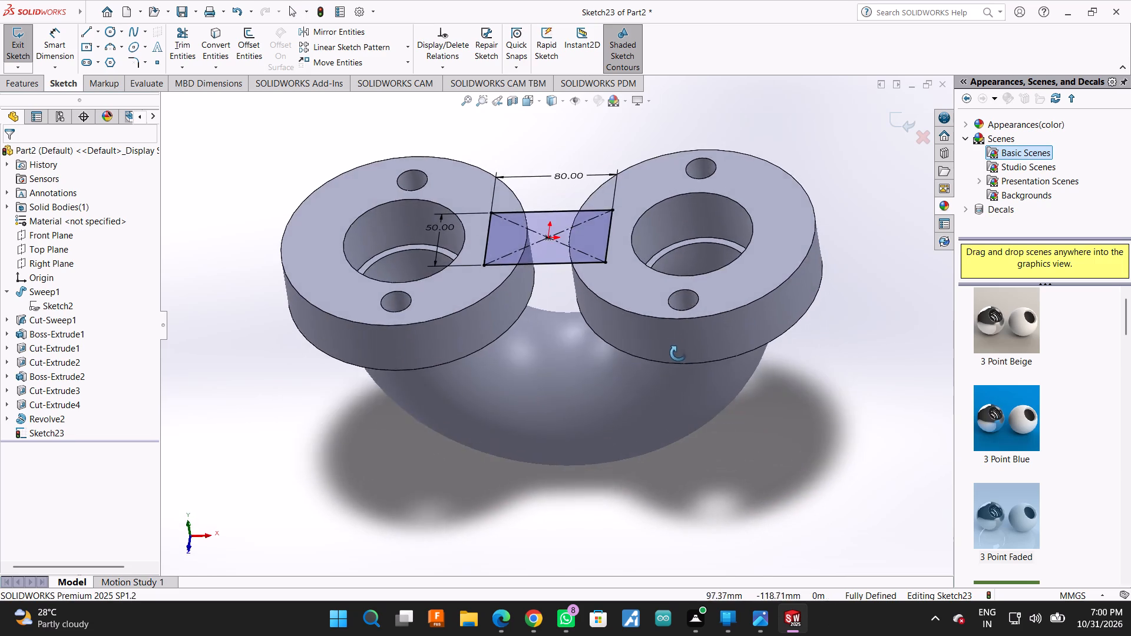
pyautogui.moveTo(678, 353); pyautogui.dragTo(688, 290)
pyautogui.click(7, 89)
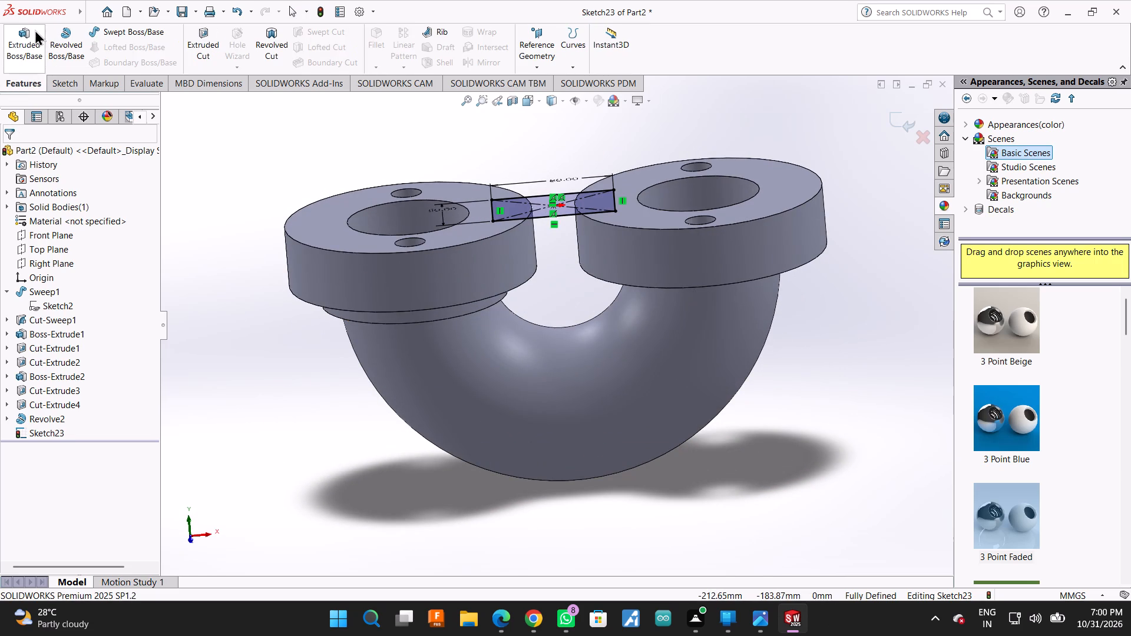
pyautogui.click(31, 30)
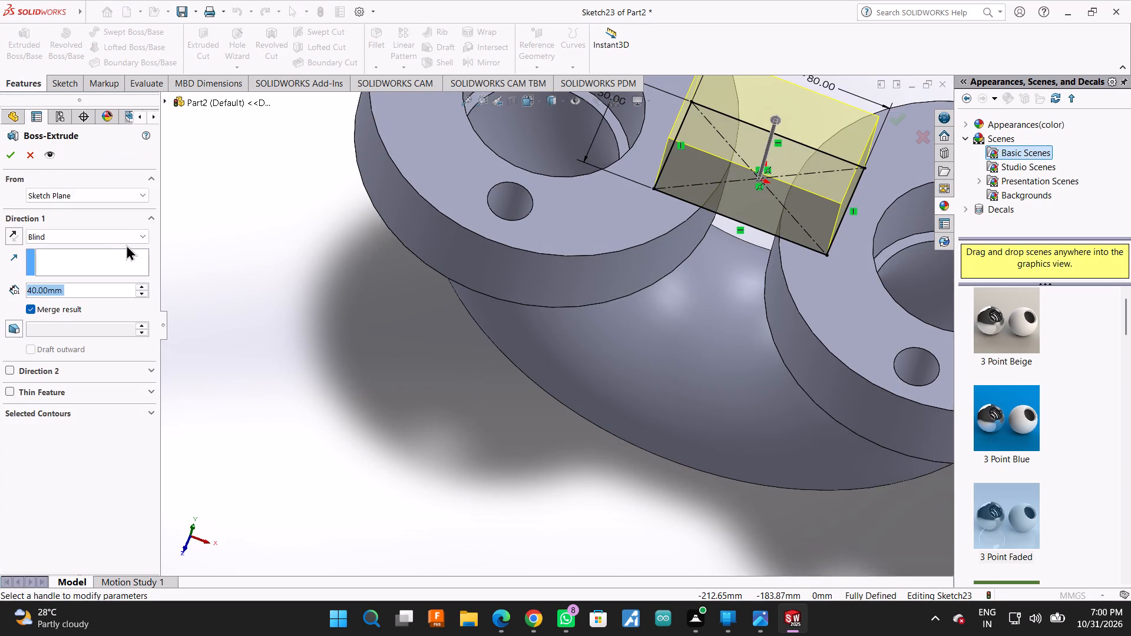
pyautogui.click(13, 233)
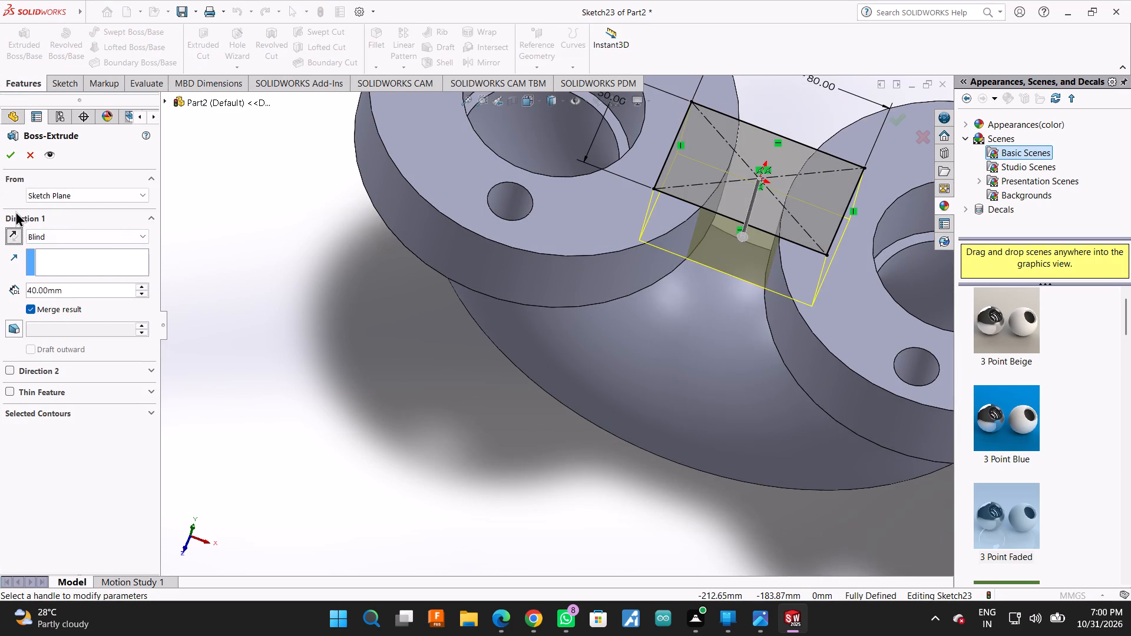
pyautogui.click(16, 160)
pyautogui.scroll(3, 297, 334)
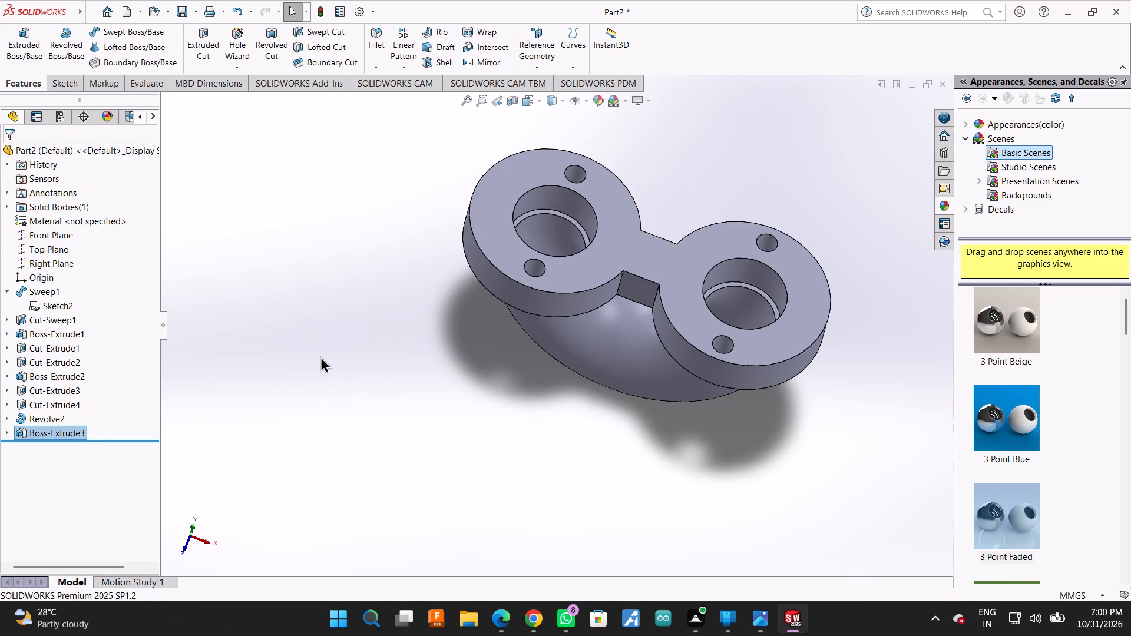
# Inspect the web joining the two flanges from the side, from the end and from above.
pyautogui.scroll(2, 320, 357)
pyautogui.rightClick(834, 206)
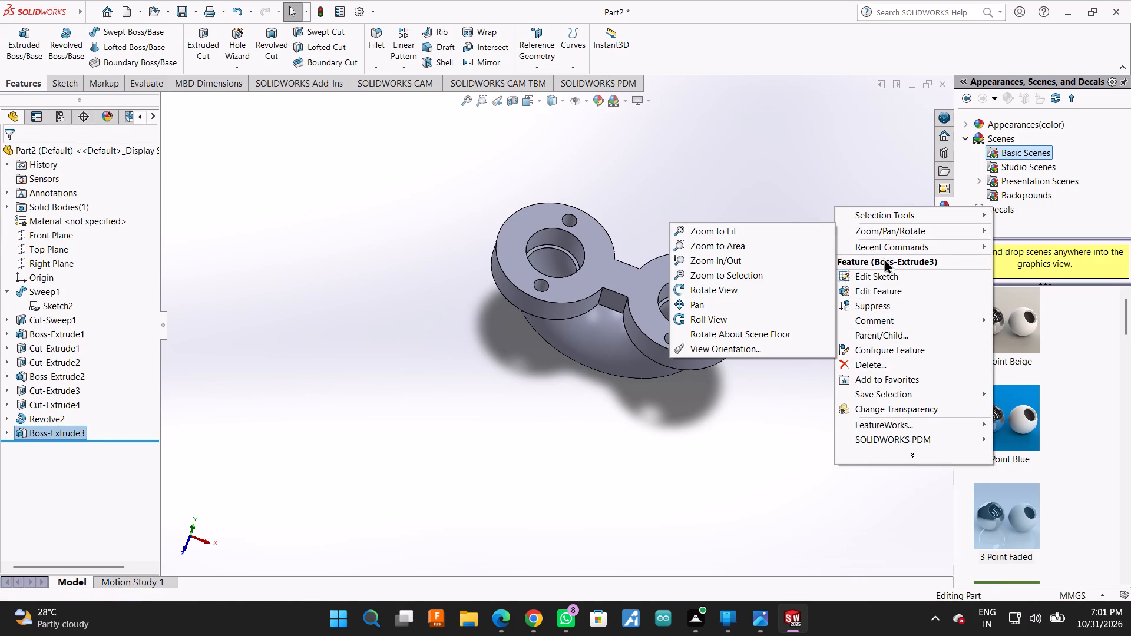
pyautogui.click(707, 291)
pyautogui.moveTo(739, 435); pyautogui.dragTo(774, 317)
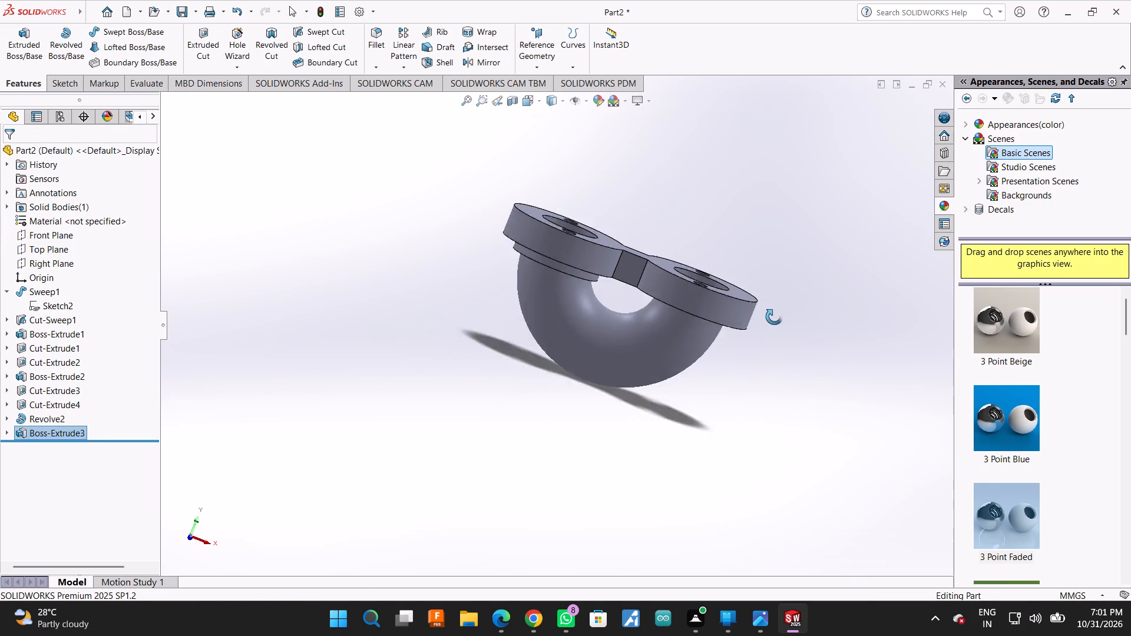
pyautogui.moveTo(774, 317); pyautogui.dragTo(642, 204)
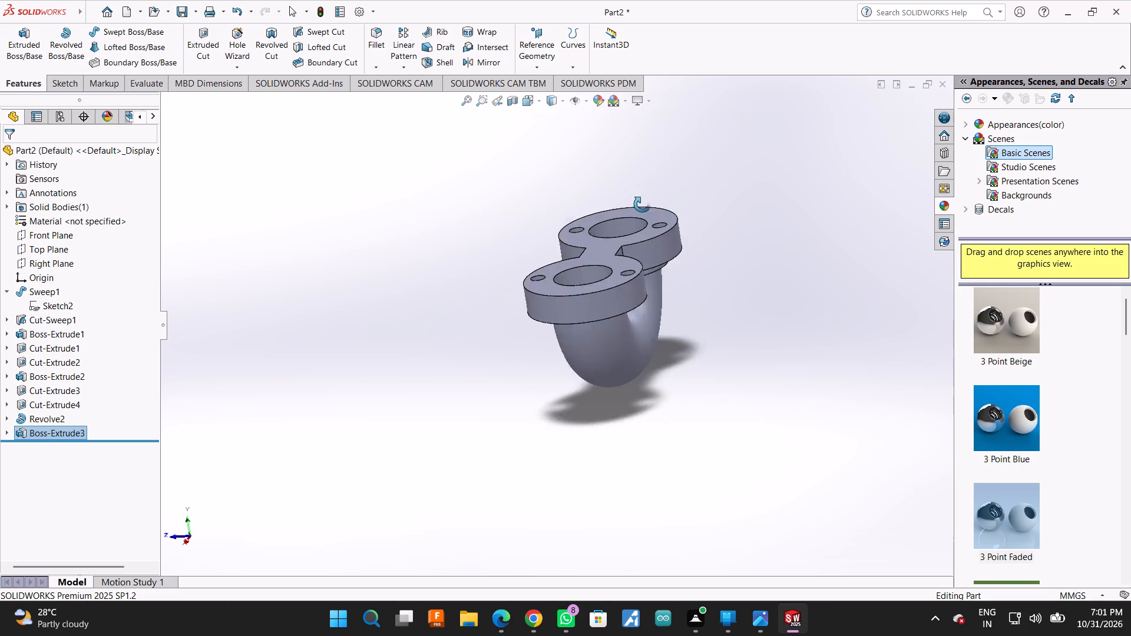
pyautogui.moveTo(642, 204); pyautogui.dragTo(772, 118)
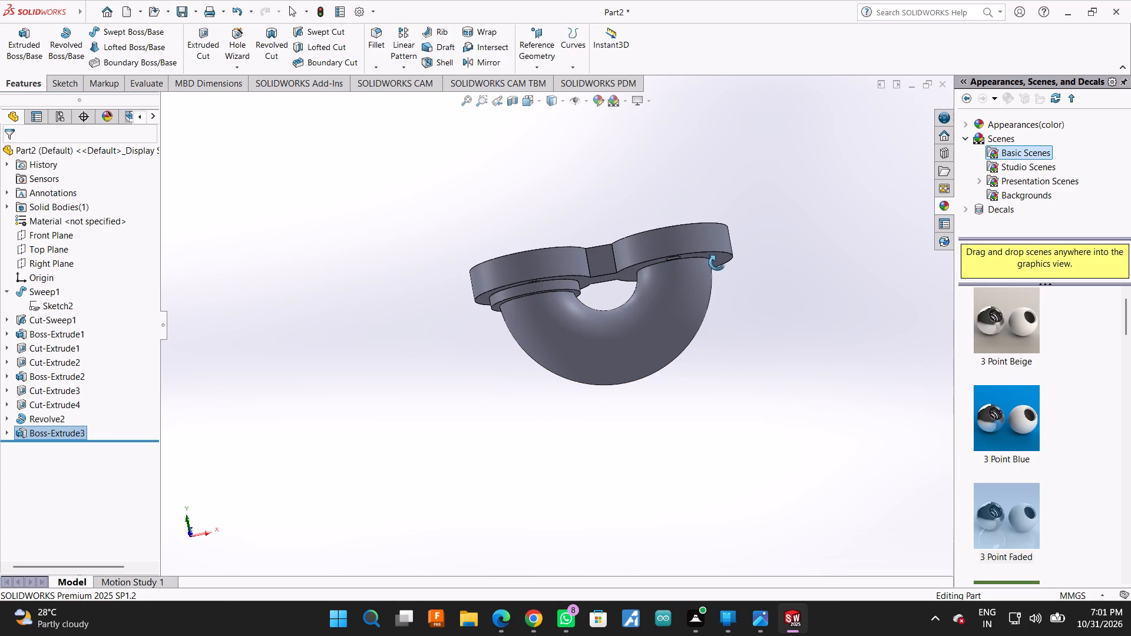
pyautogui.moveTo(760, 248); pyautogui.dragTo(778, 413)
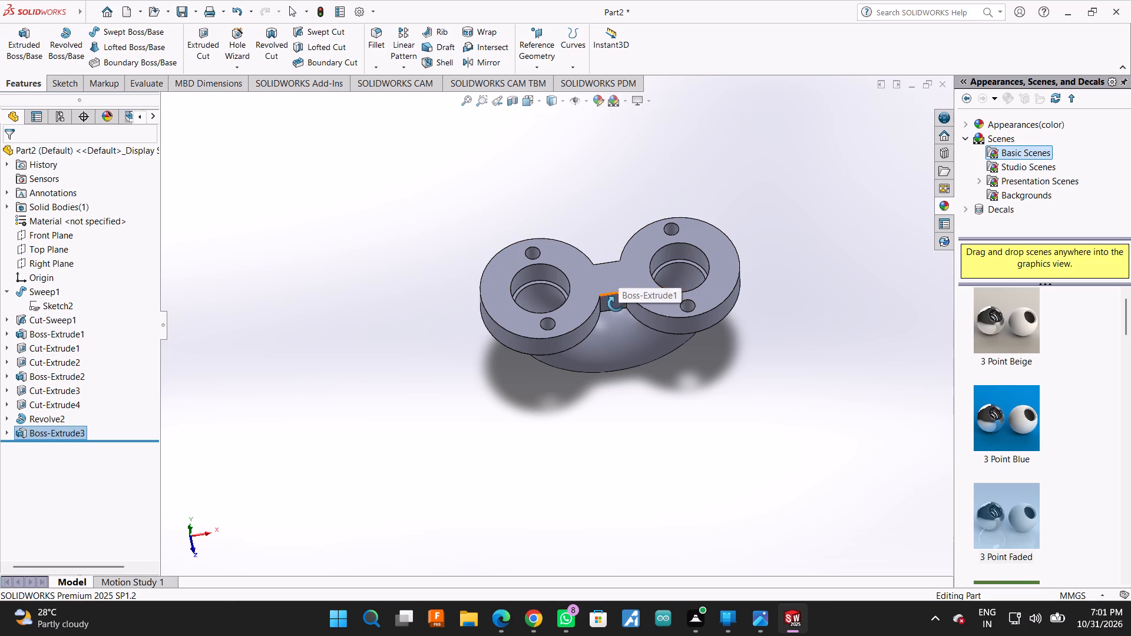
pyautogui.press('Escape')
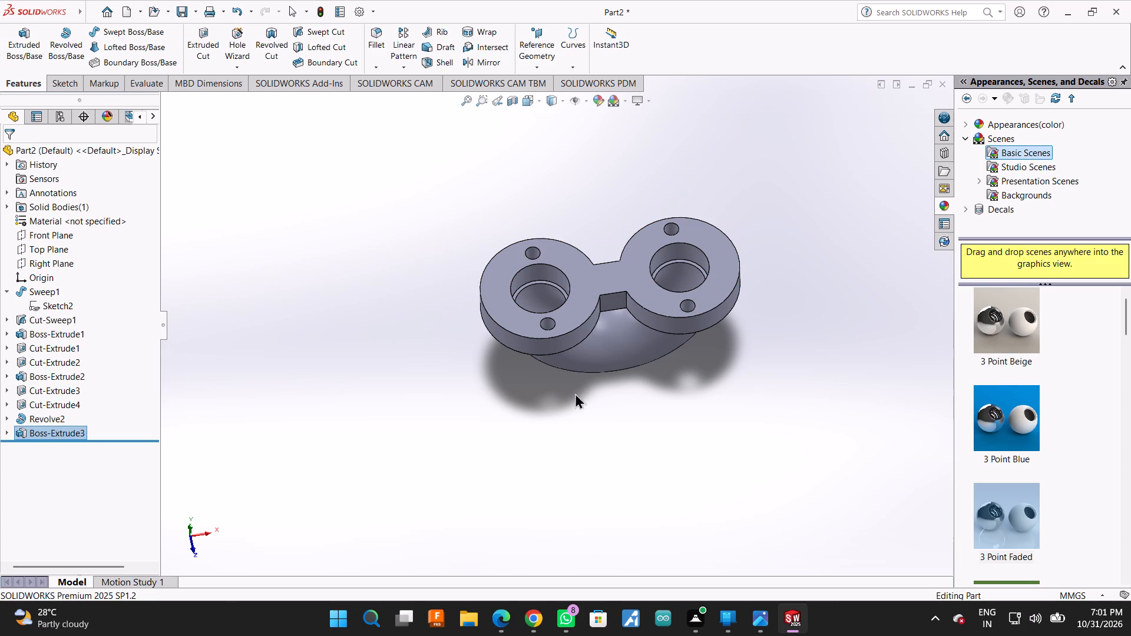
pyautogui.moveTo(665, 410); pyautogui.dragTo(665, 384)
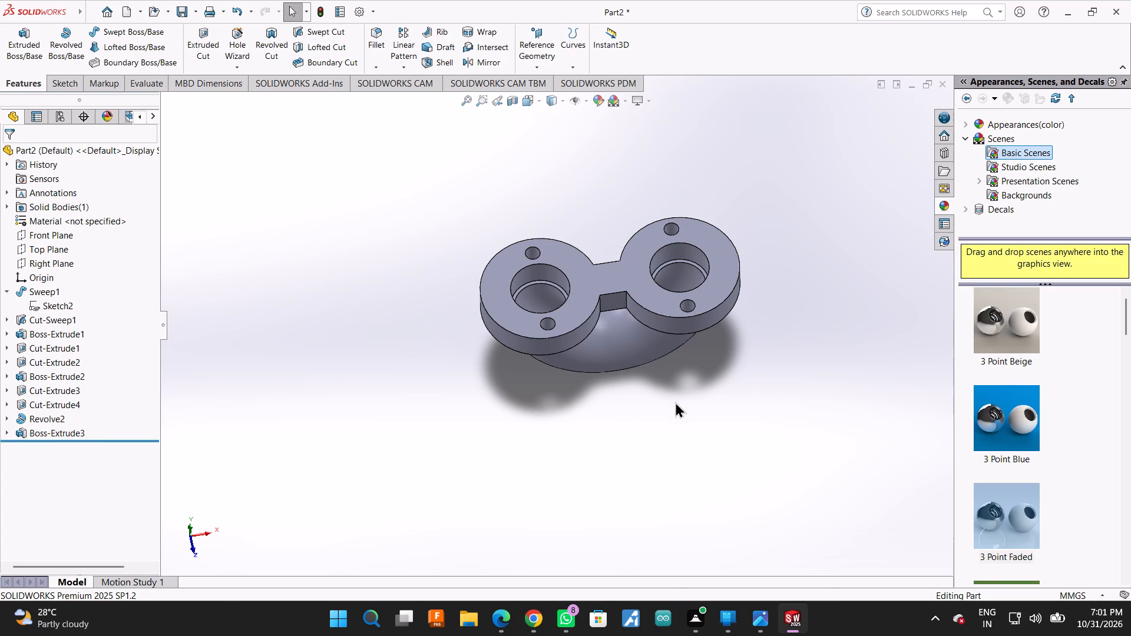
pyautogui.rightClick(675, 402)
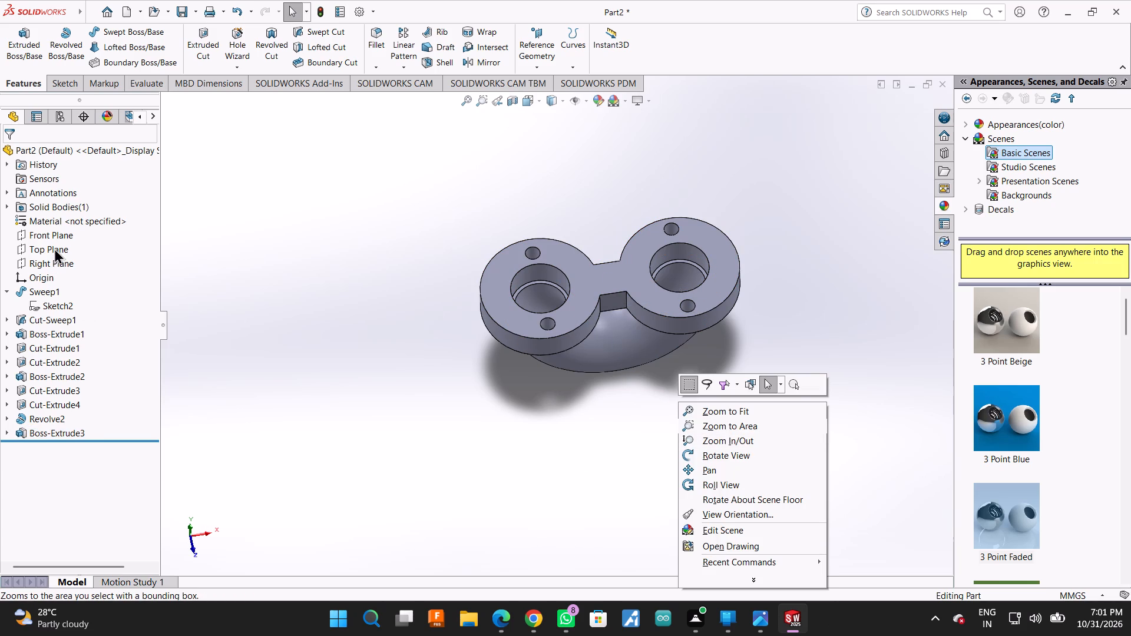
# Sketch a closed rectangle about 21 mm high on the Front Plane, beneath the right-hand flange and overlapping the pipe's outer edge.
pyautogui.click(55, 236)
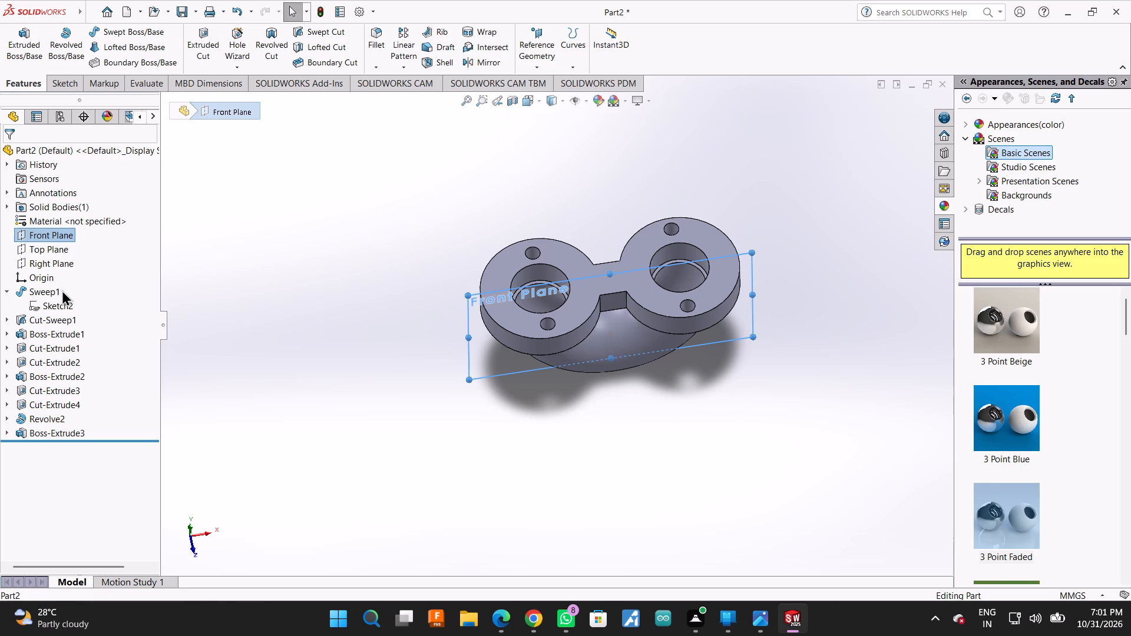
pyautogui.click(47, 234)
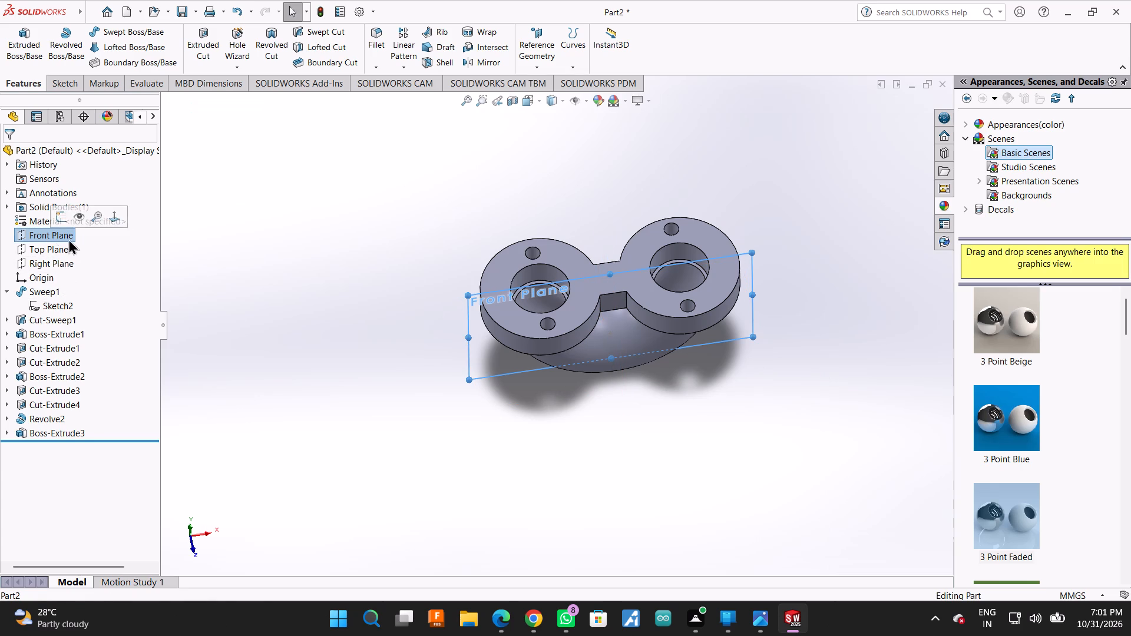
pyautogui.click(118, 239)
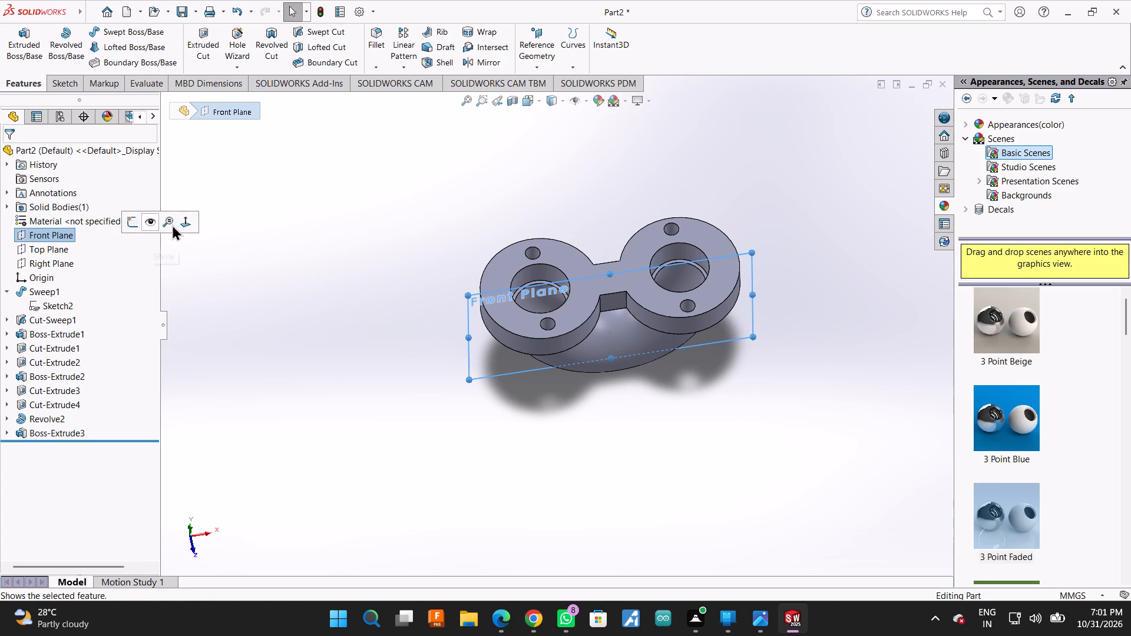
pyautogui.click(178, 220)
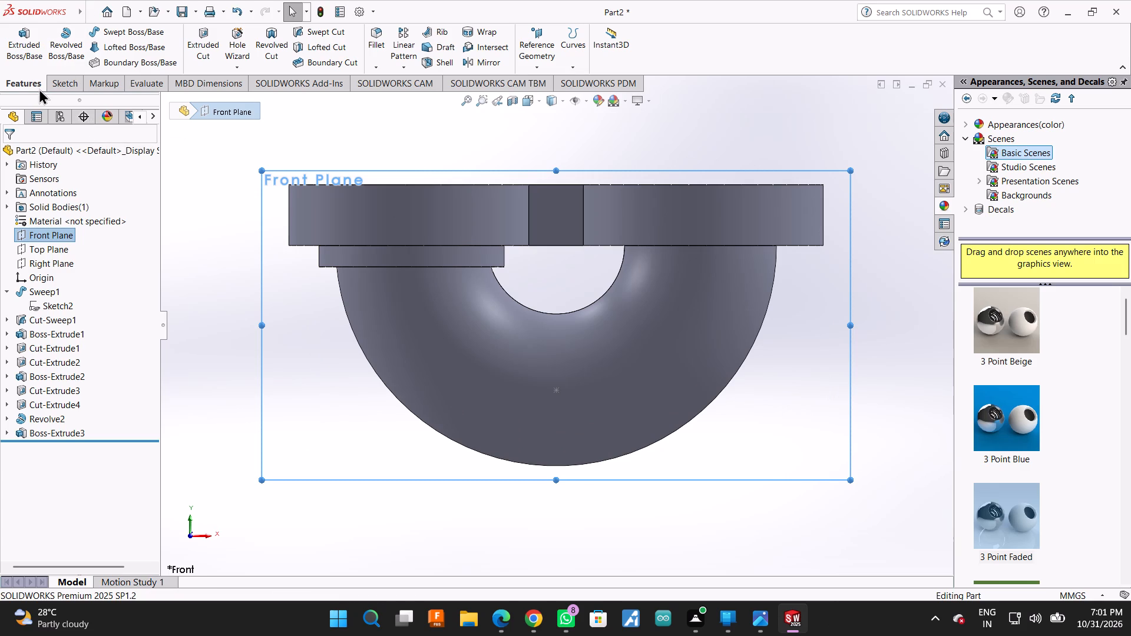
pyautogui.click(52, 81)
pyautogui.click(84, 37)
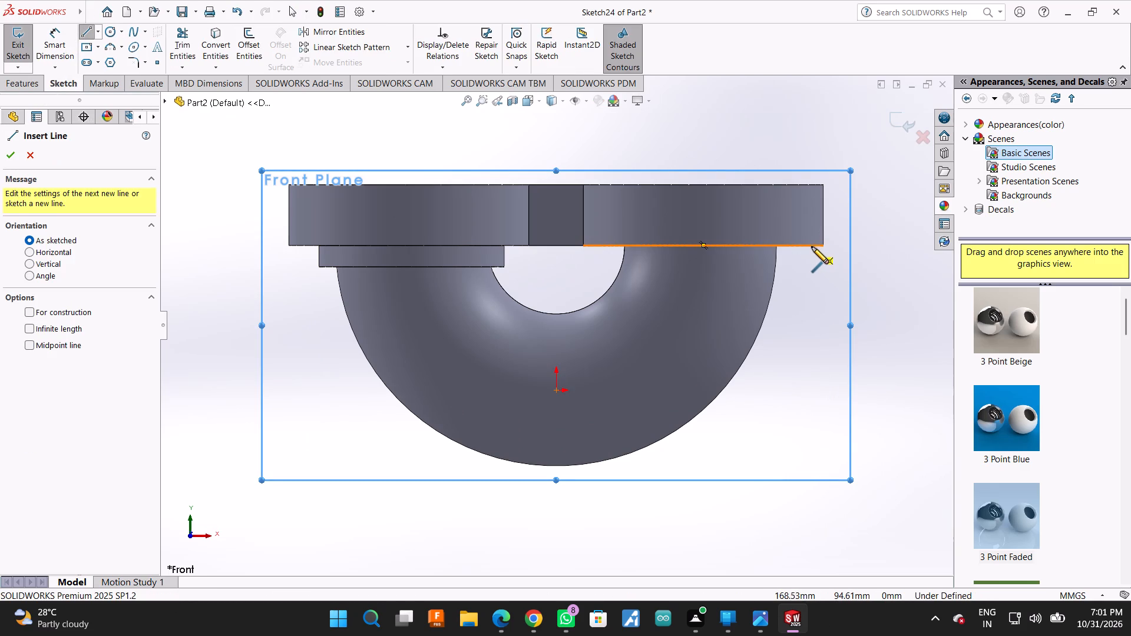
pyautogui.click(811, 247)
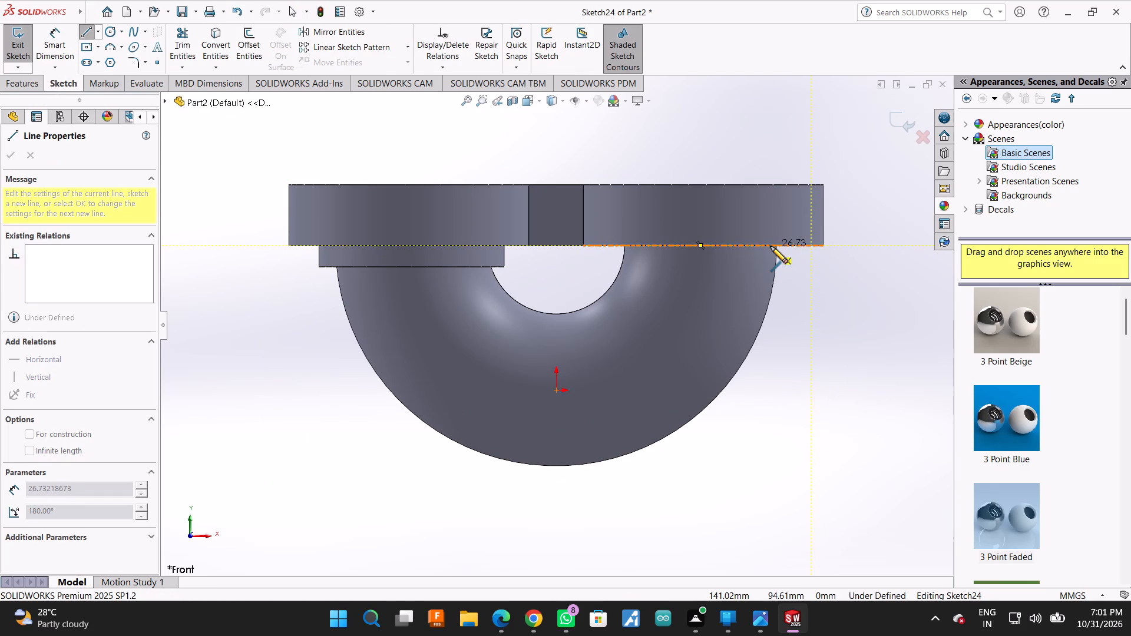
pyautogui.click(761, 243)
pyautogui.click(758, 277)
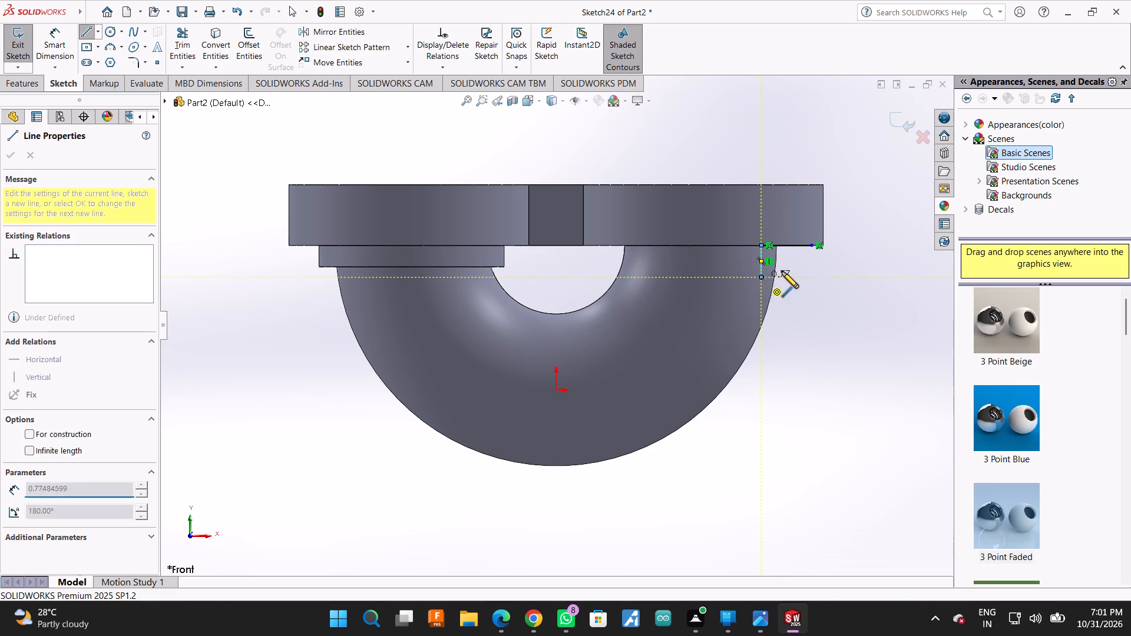
pyautogui.click(812, 276)
pyautogui.click(810, 247)
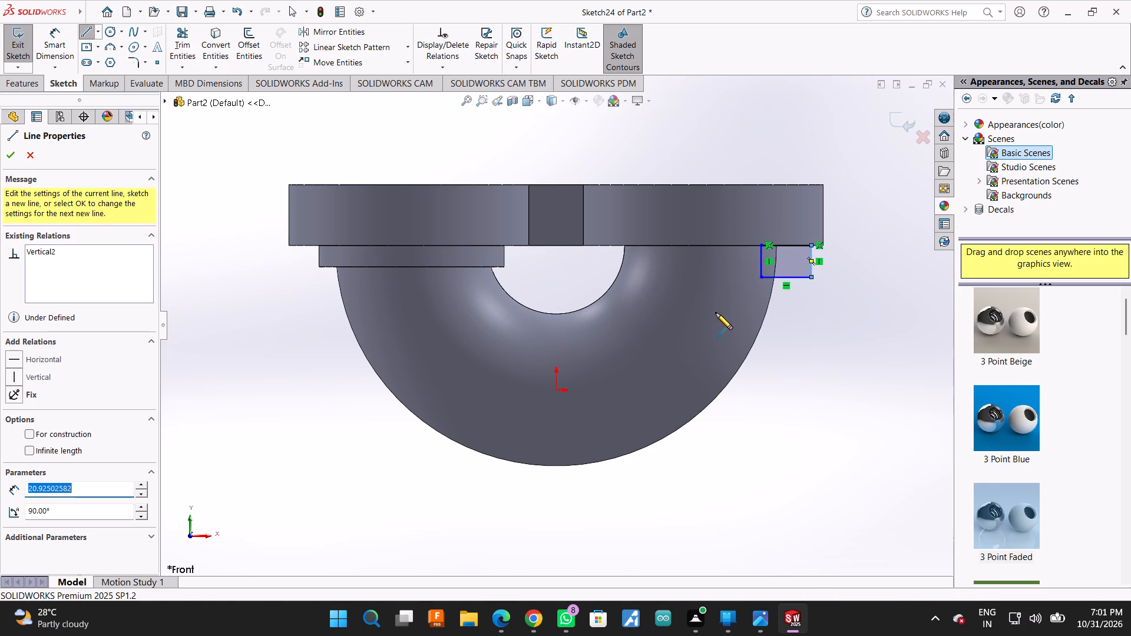
pyautogui.press('Escape')
# Dimension the rectangle's outer vertical side to 14 mm.
pyautogui.click(51, 34)
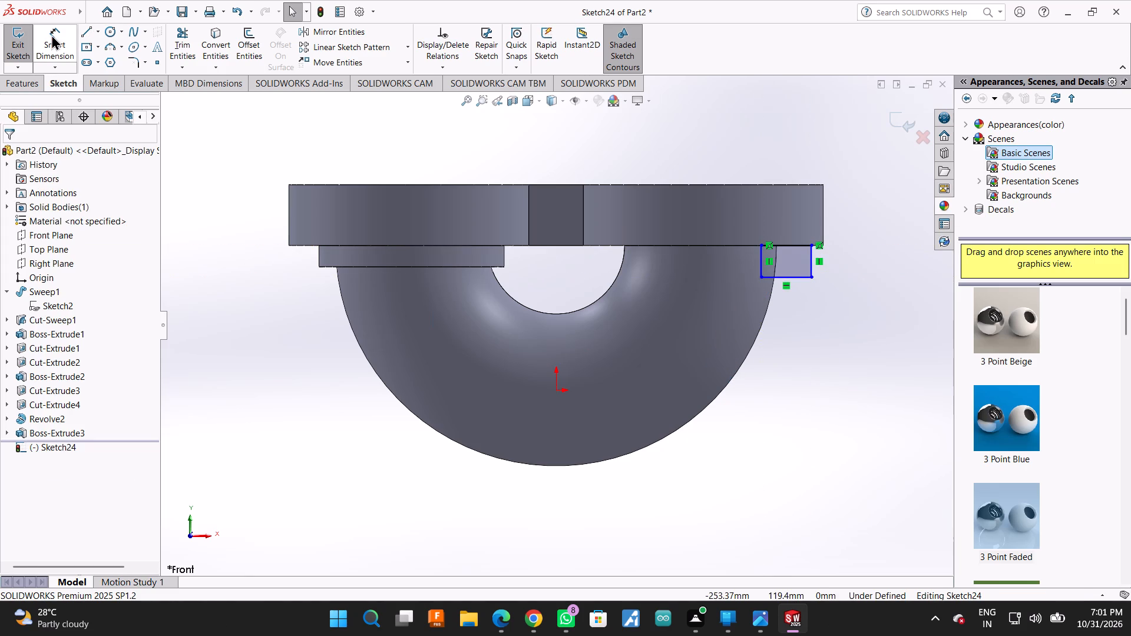
pyautogui.scroll(-5, 689, 228)
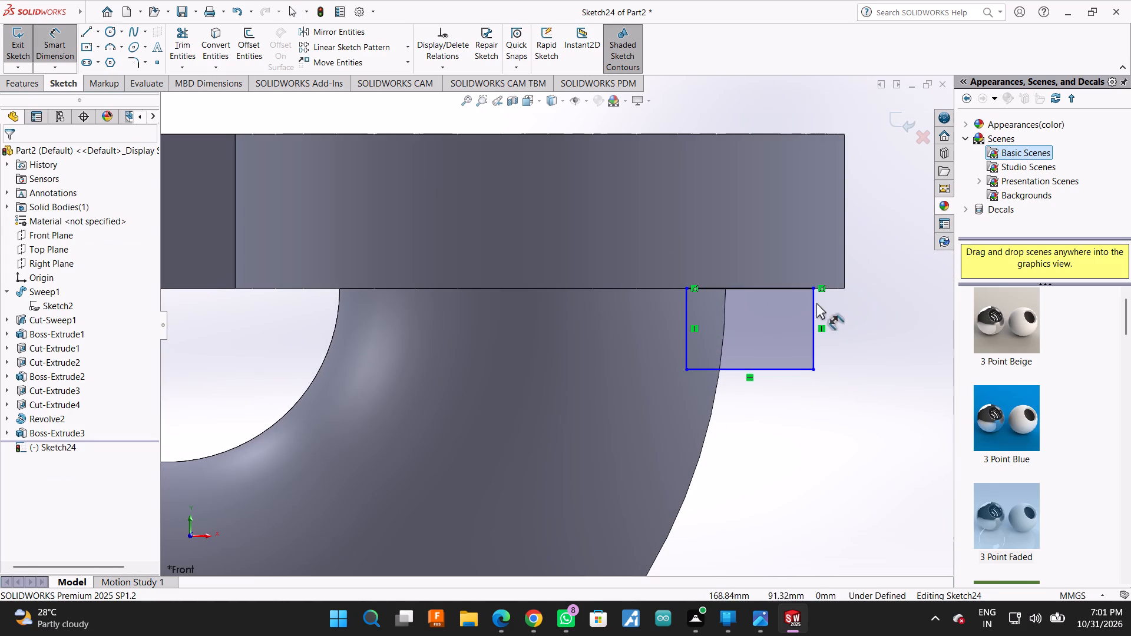
pyautogui.click(810, 306)
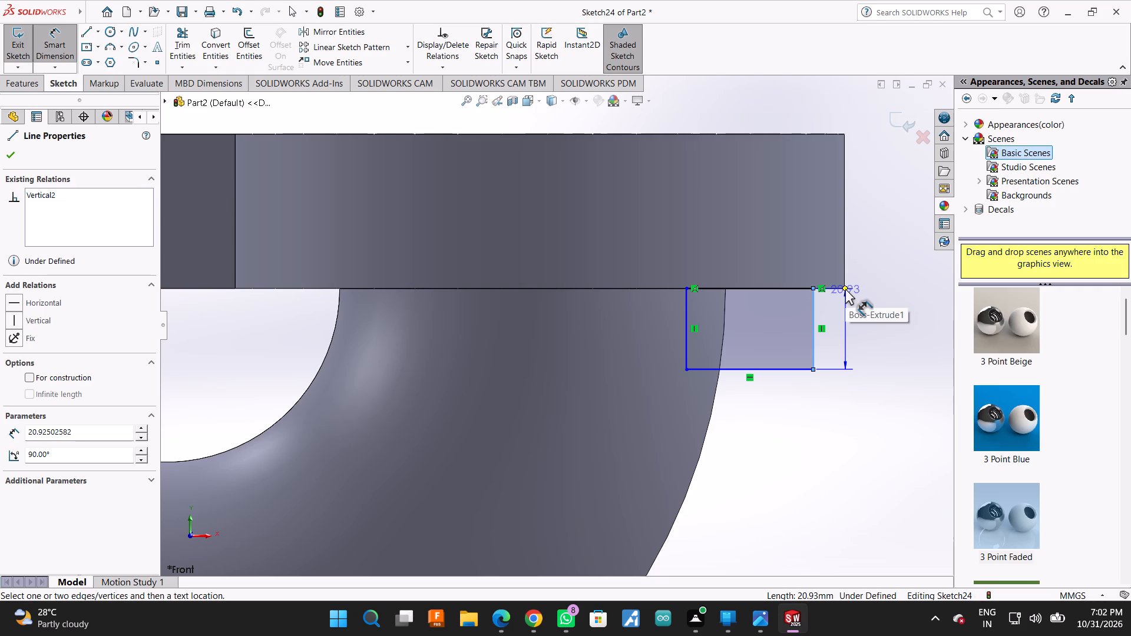
pyautogui.click(911, 337)
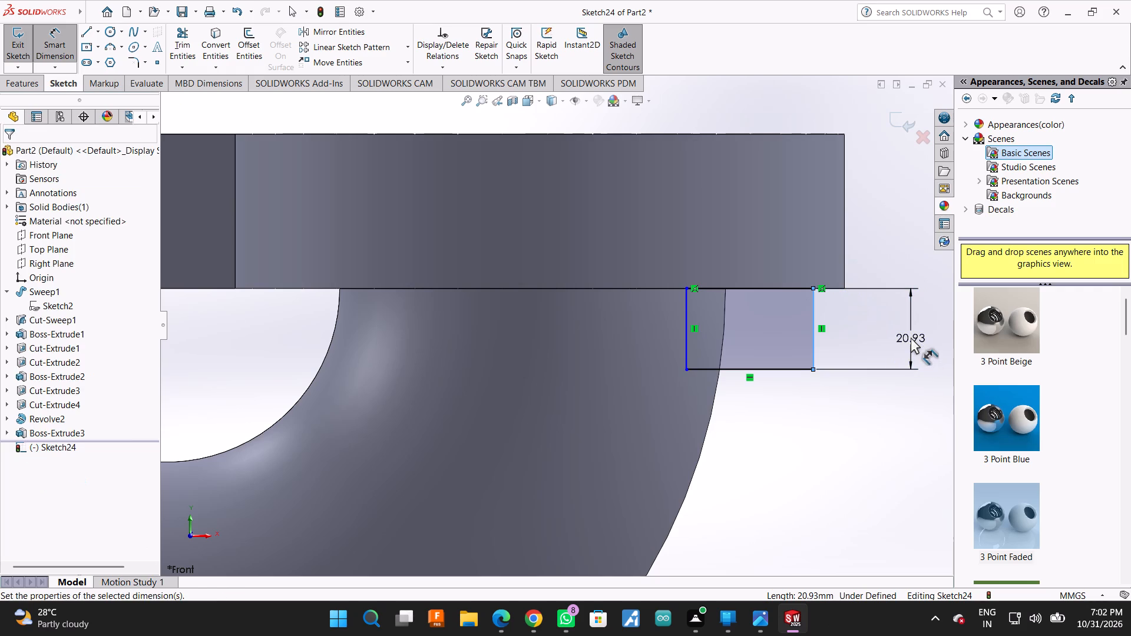
pyautogui.write('10')
pyautogui.press('BackSpace')
pyautogui.press('4')
pyautogui.press('Return')
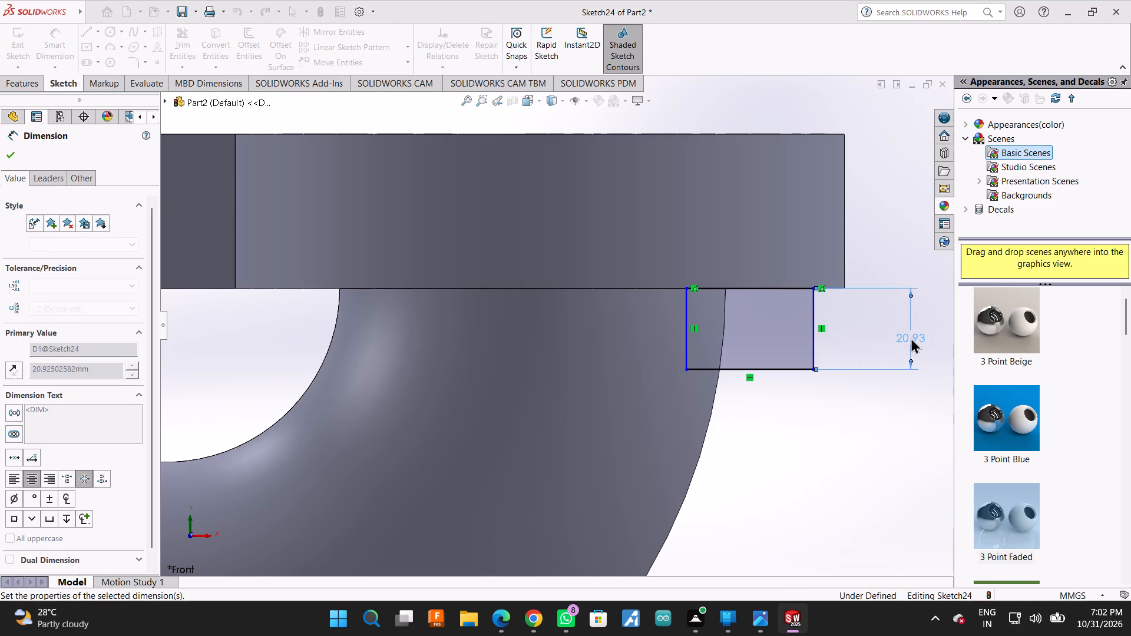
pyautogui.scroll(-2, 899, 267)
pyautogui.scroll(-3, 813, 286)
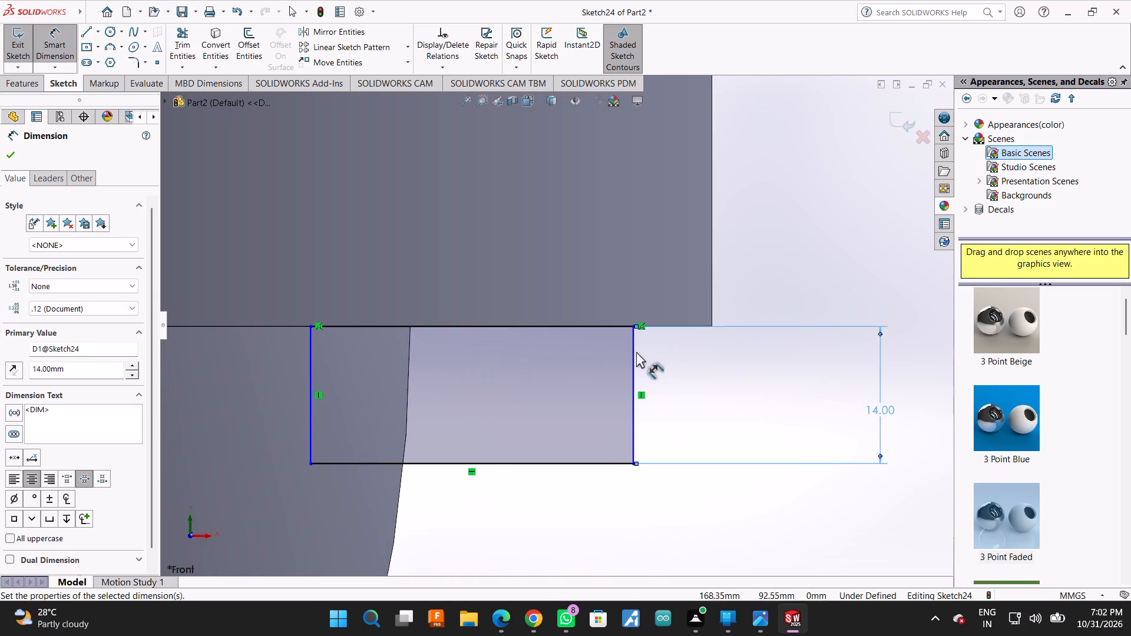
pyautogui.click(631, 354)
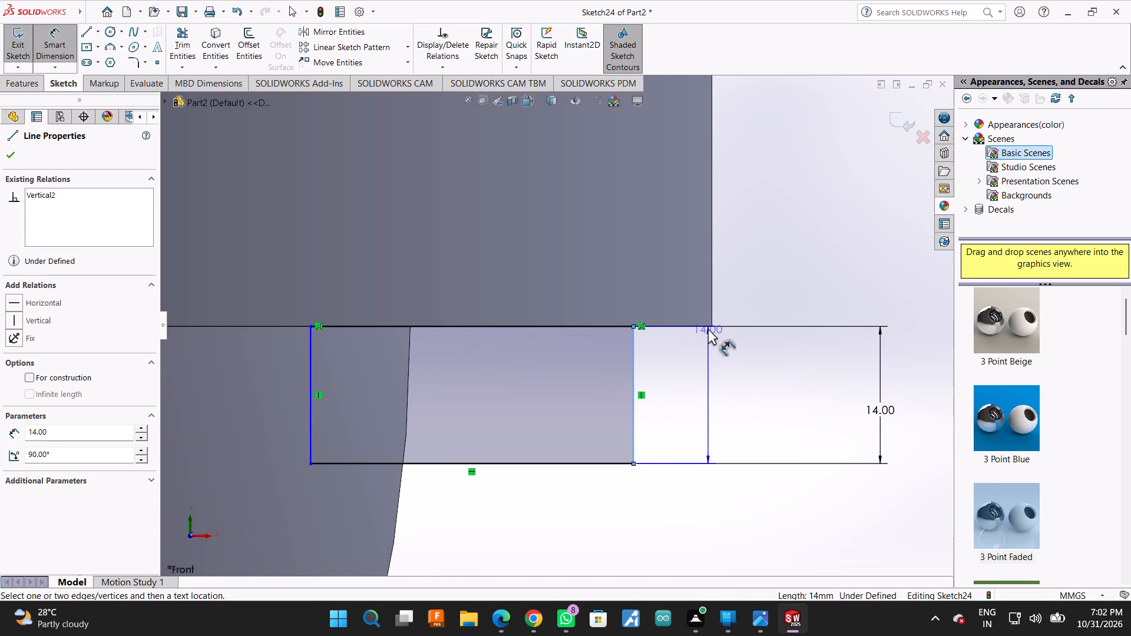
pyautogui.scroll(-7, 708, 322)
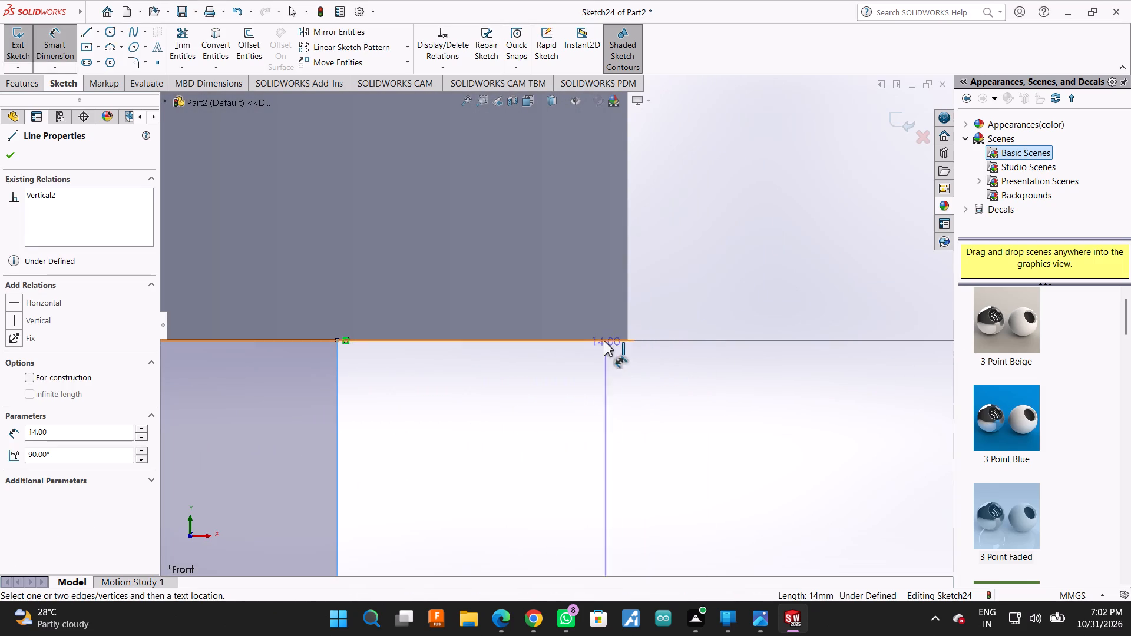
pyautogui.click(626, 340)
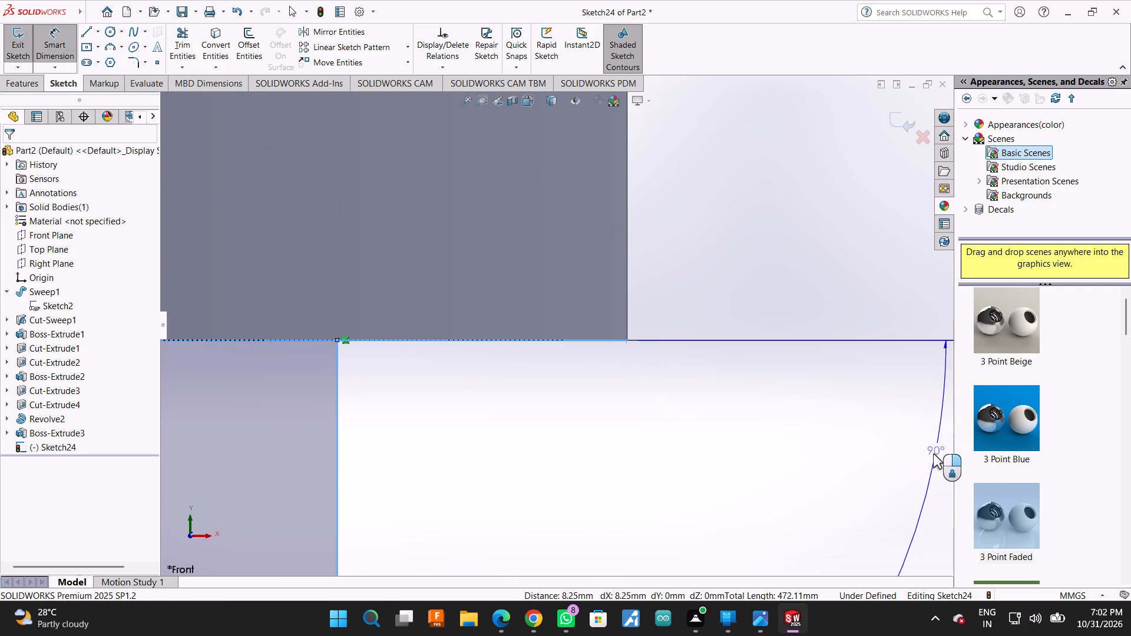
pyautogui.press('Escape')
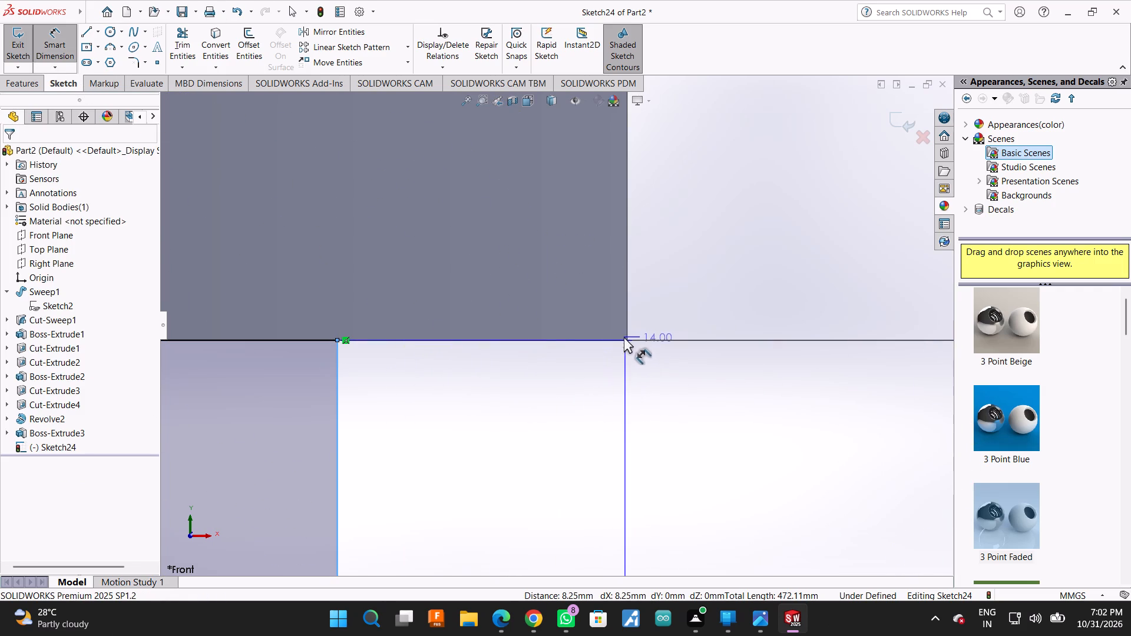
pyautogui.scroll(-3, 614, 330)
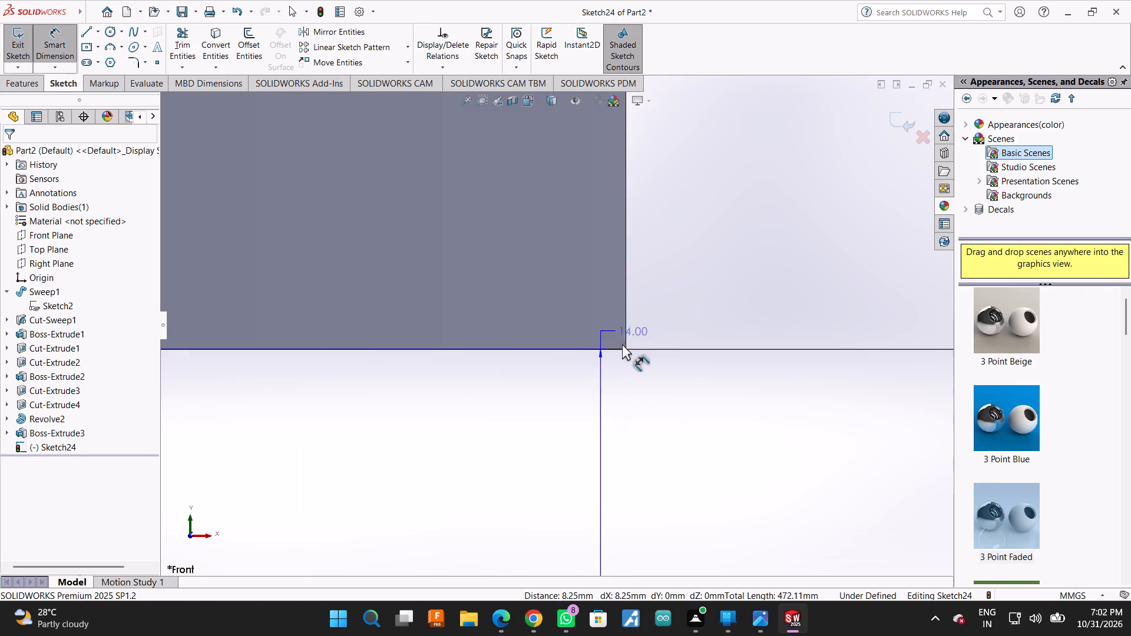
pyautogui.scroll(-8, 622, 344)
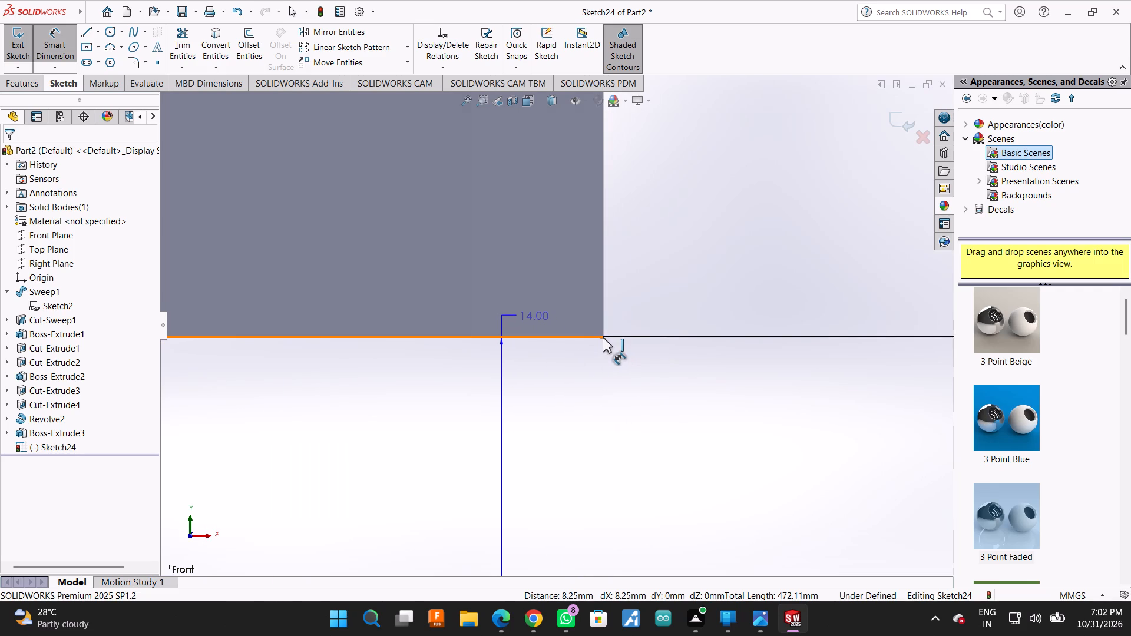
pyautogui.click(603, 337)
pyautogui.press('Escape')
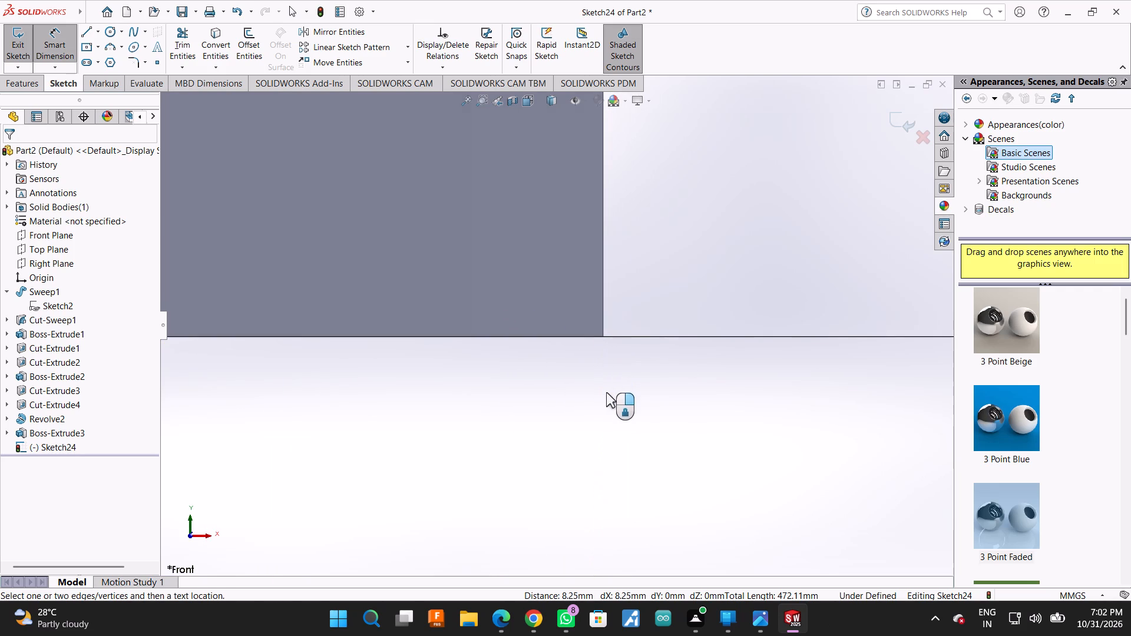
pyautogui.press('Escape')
# Dimension the horizontal distance from the rectangle's outer upper corner to the right-hand flange's lower outer corner as 20 mm.
pyautogui.click(51, 34)
pyautogui.click(54, 35)
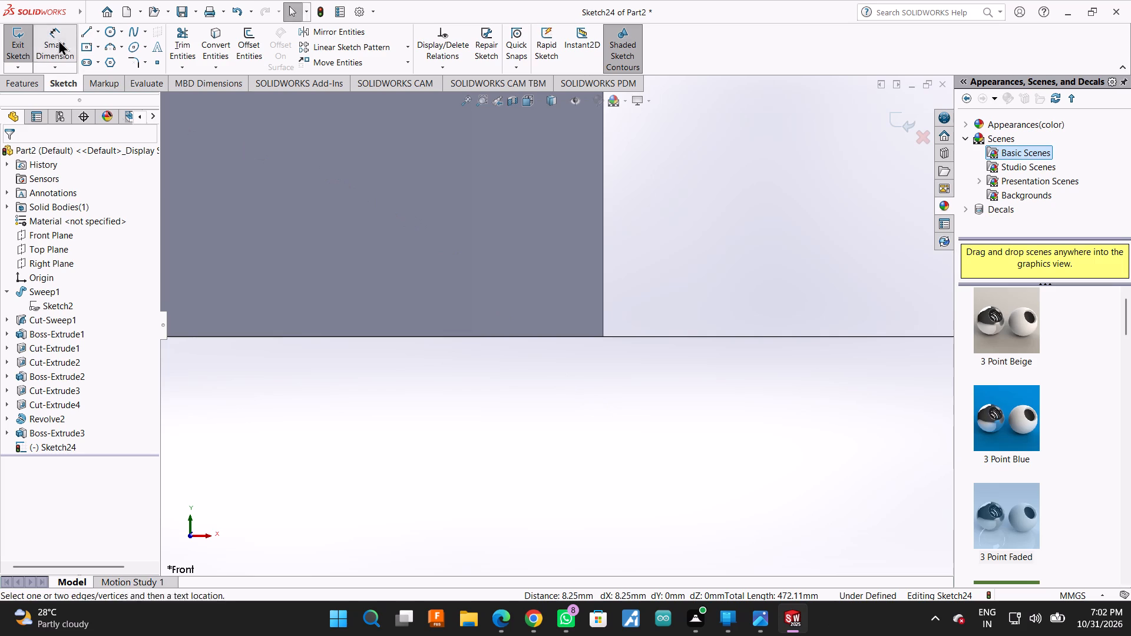
pyautogui.scroll(3, 692, 385)
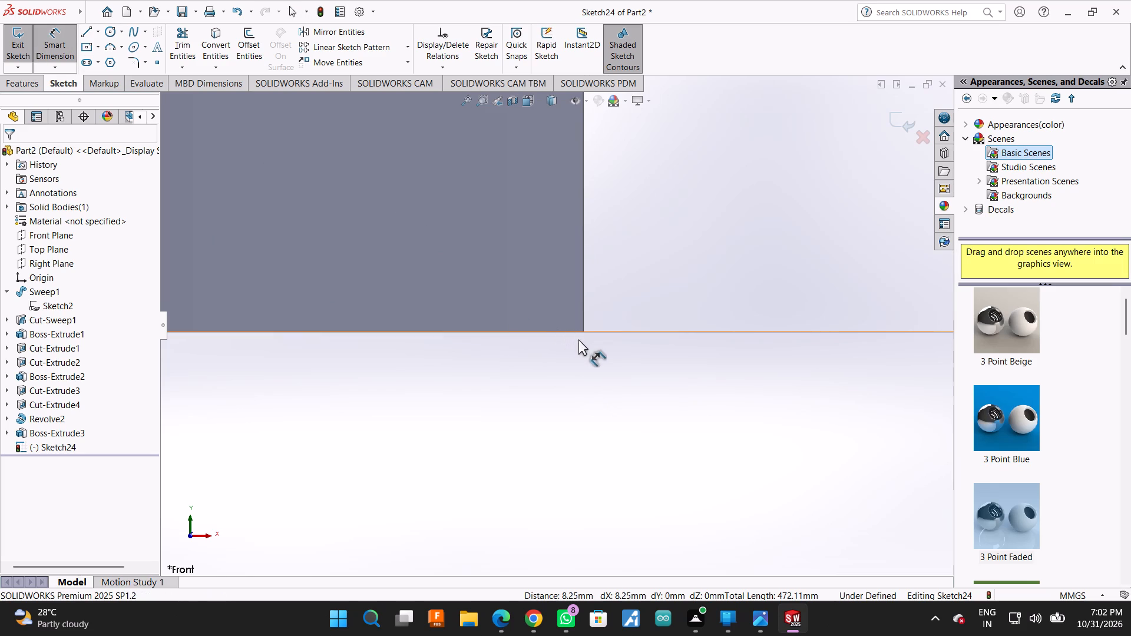
pyautogui.scroll(10, 580, 344)
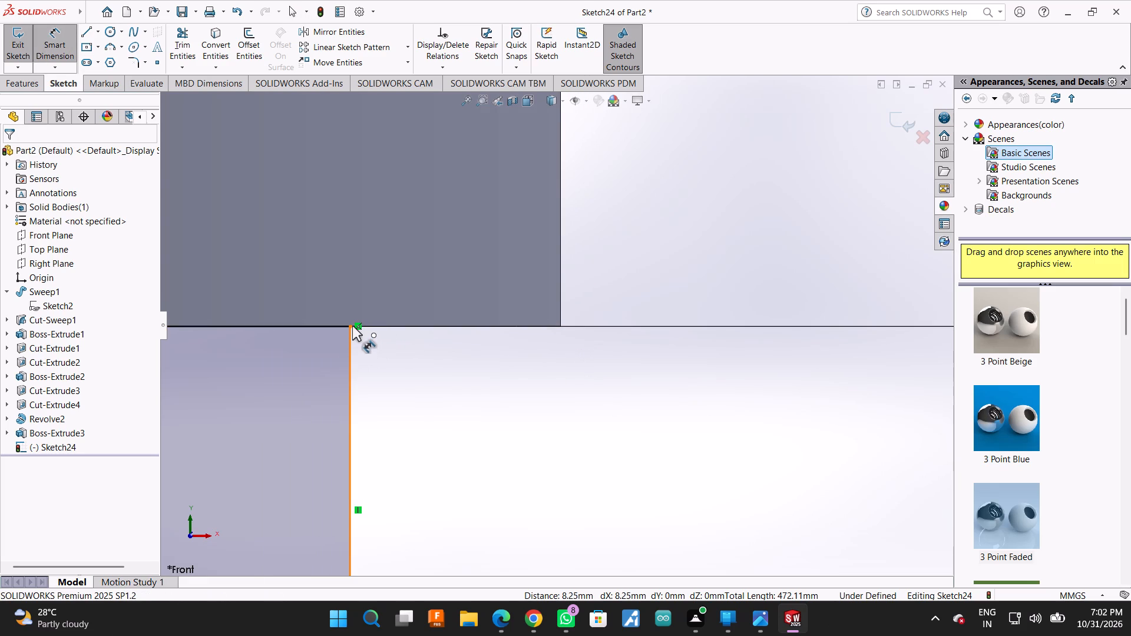
pyautogui.click(352, 326)
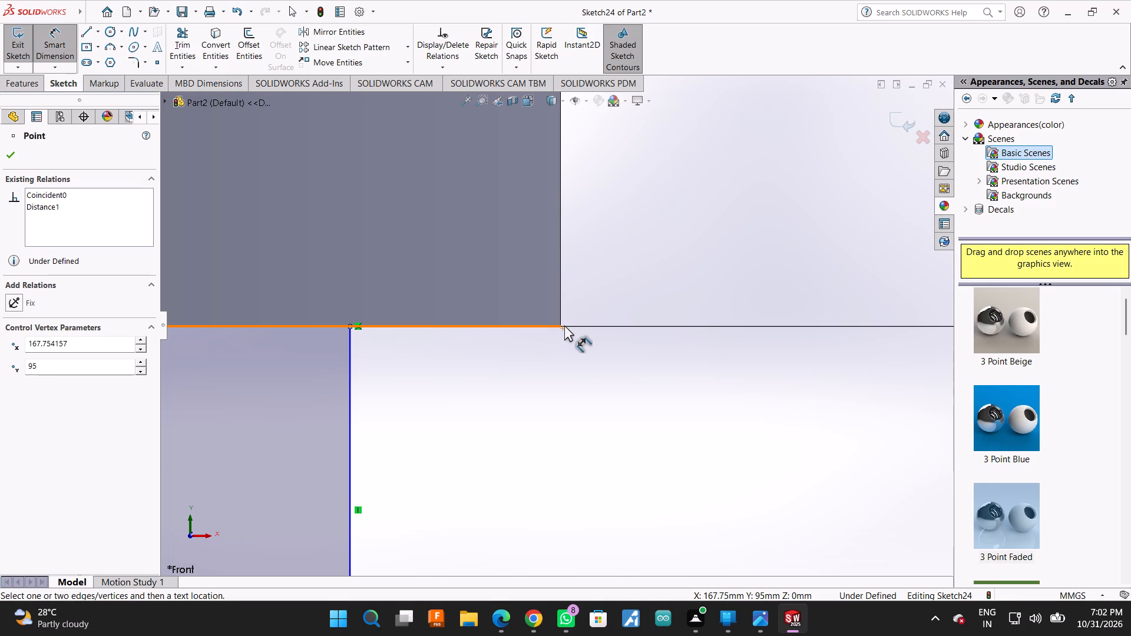
pyautogui.scroll(-5, 557, 326)
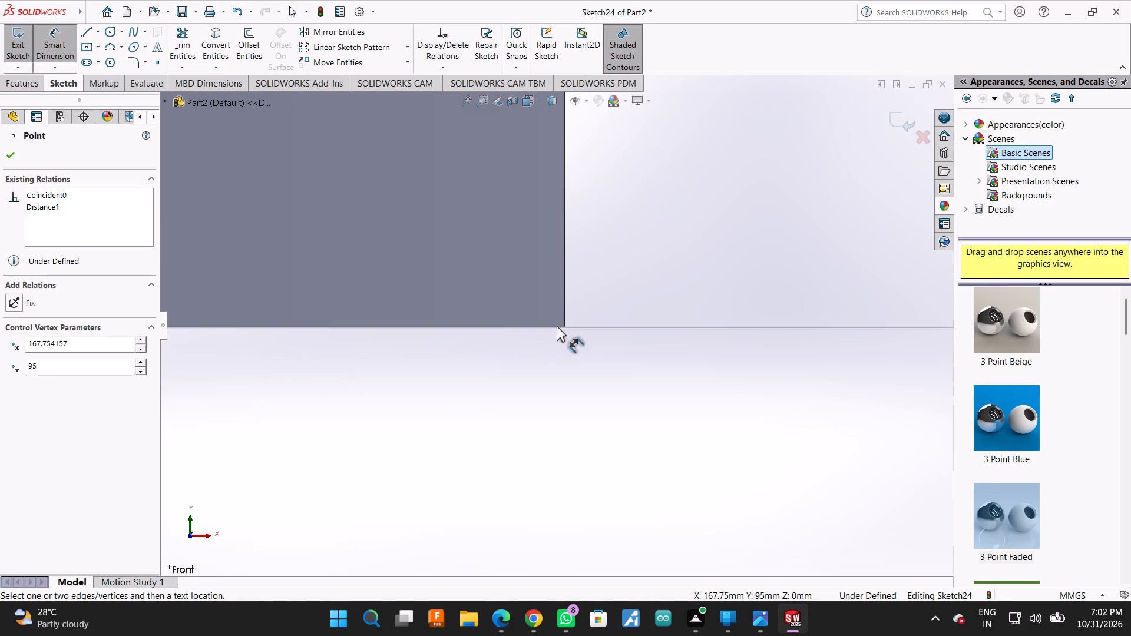
pyautogui.scroll(-1, 557, 326)
pyautogui.scroll(7, 574, 316)
pyautogui.scroll(1, 488, 349)
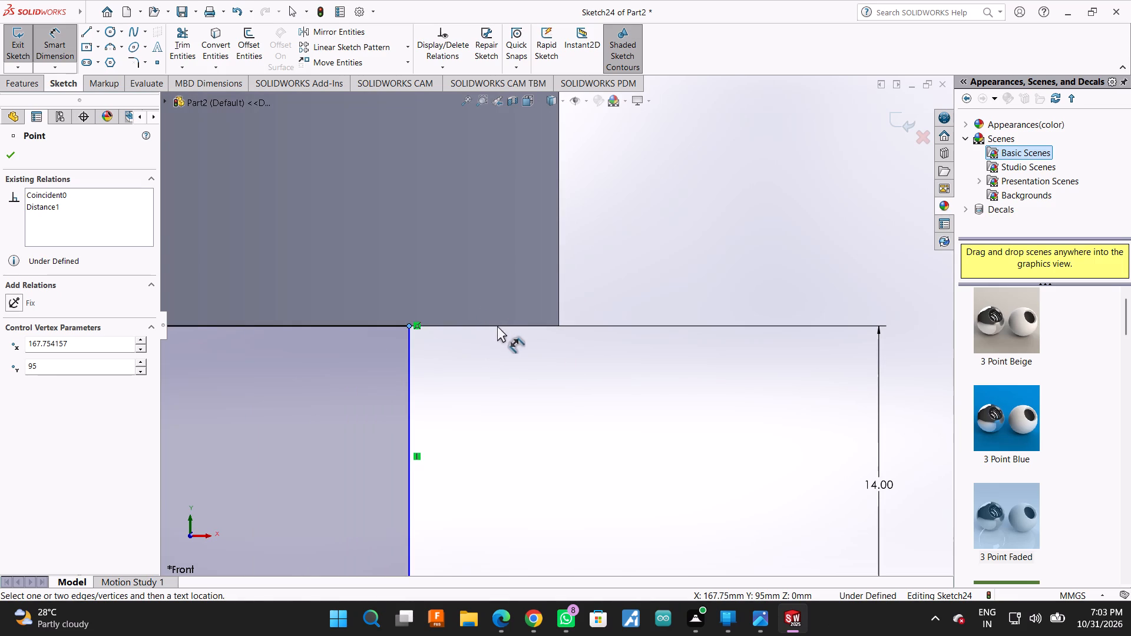
pyautogui.click(562, 327)
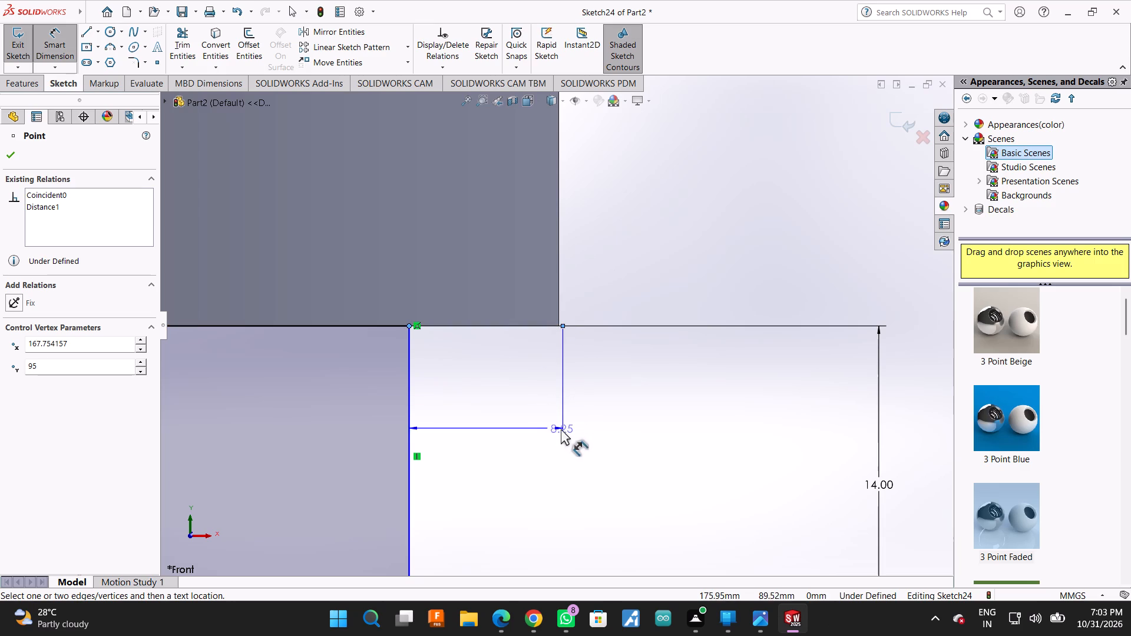
pyautogui.click(524, 430)
pyautogui.write('20')
pyautogui.press('Return')
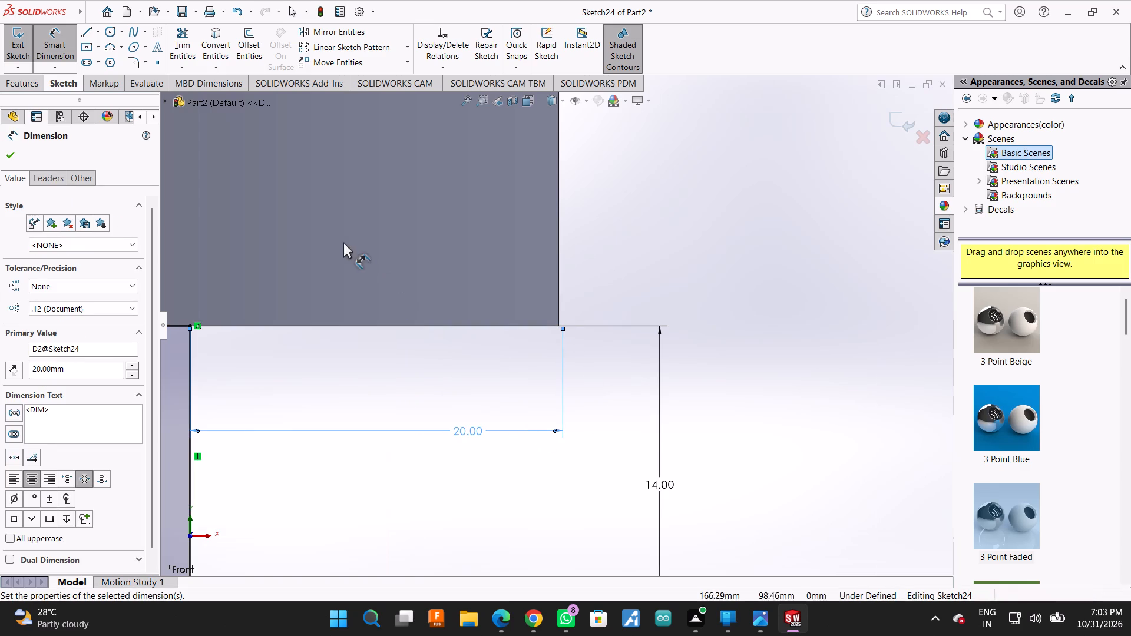
pyautogui.click(8, 151)
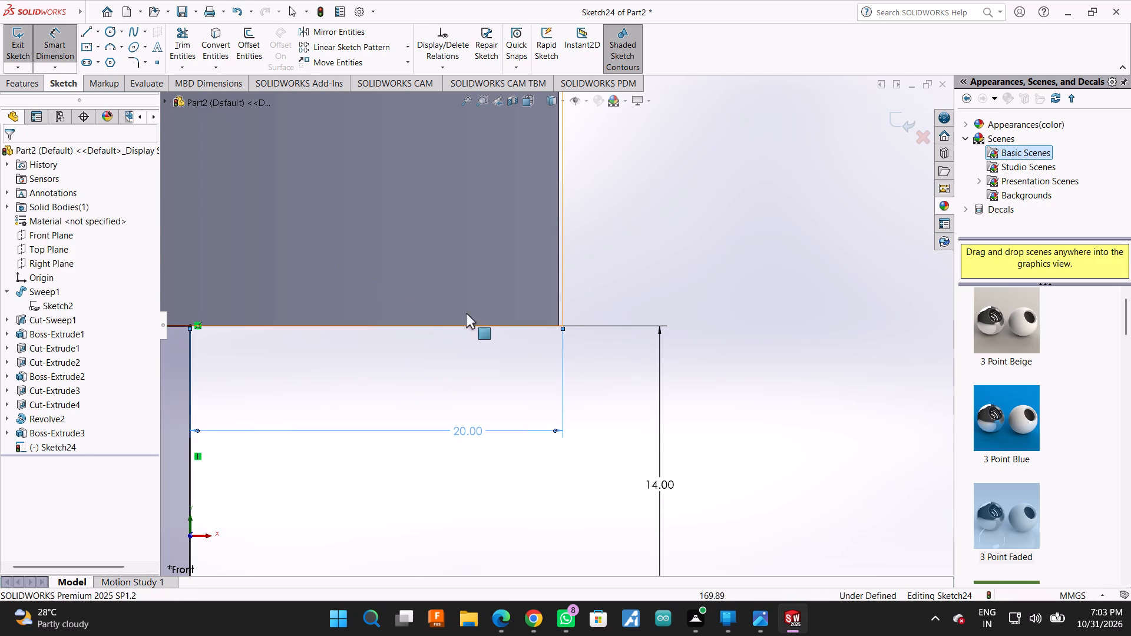
# Narrow the rectangle by moving its inner vertical side outward to just inside the pipe's outer edge.
pyautogui.scroll(-1, 553, 327)
pyautogui.scroll(9, 556, 329)
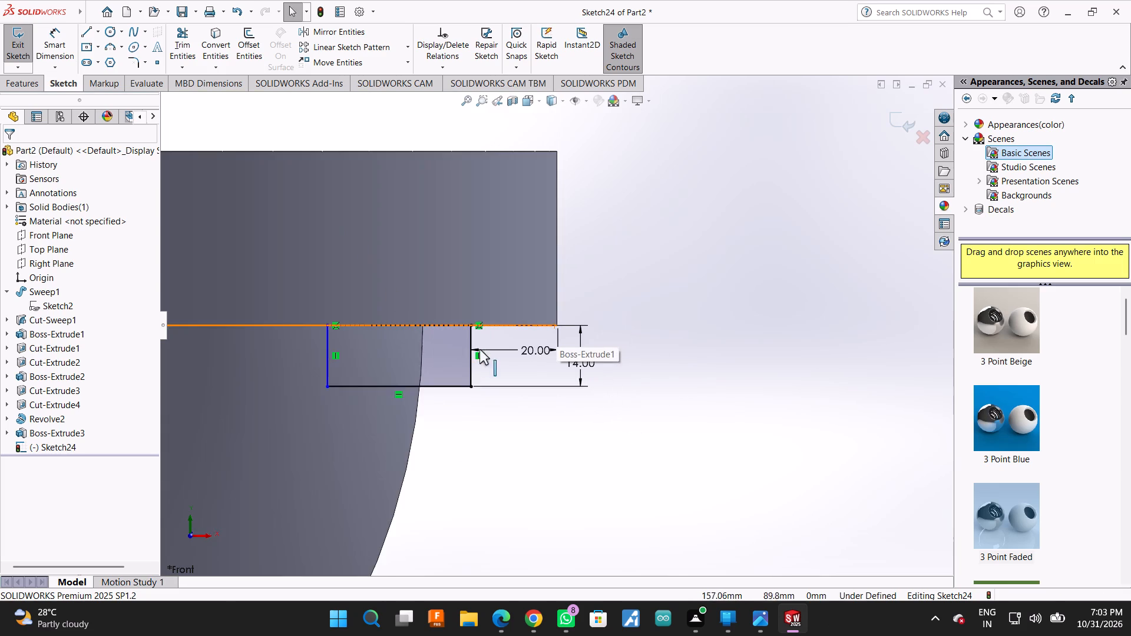
pyautogui.scroll(2, 479, 349)
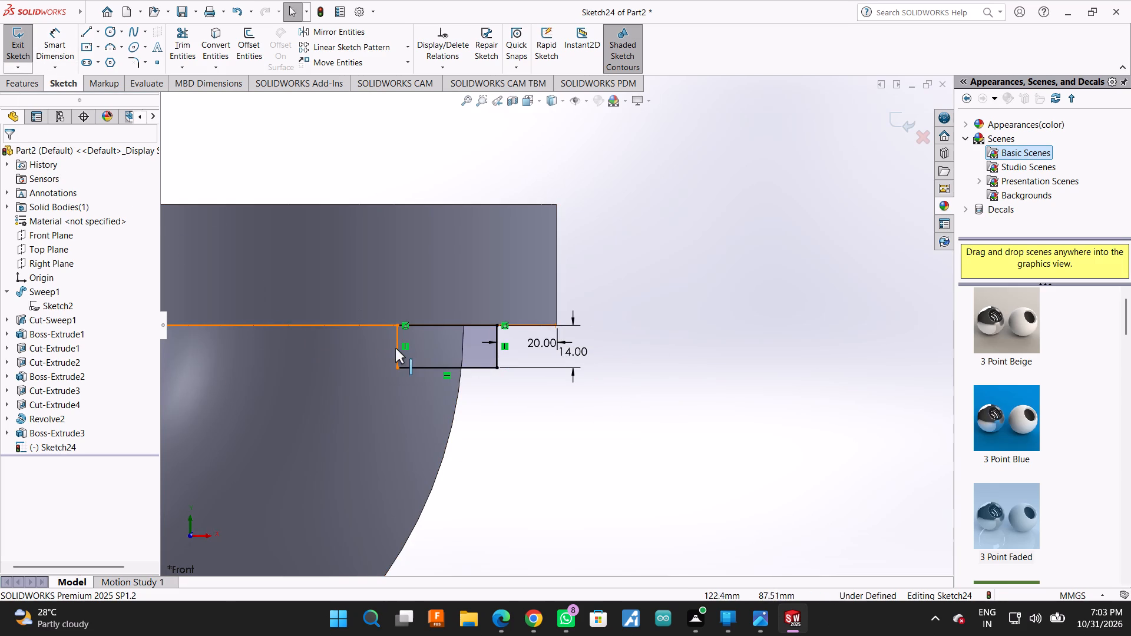
pyautogui.moveTo(395, 347); pyautogui.dragTo(449, 346)
pyautogui.click(12, 152)
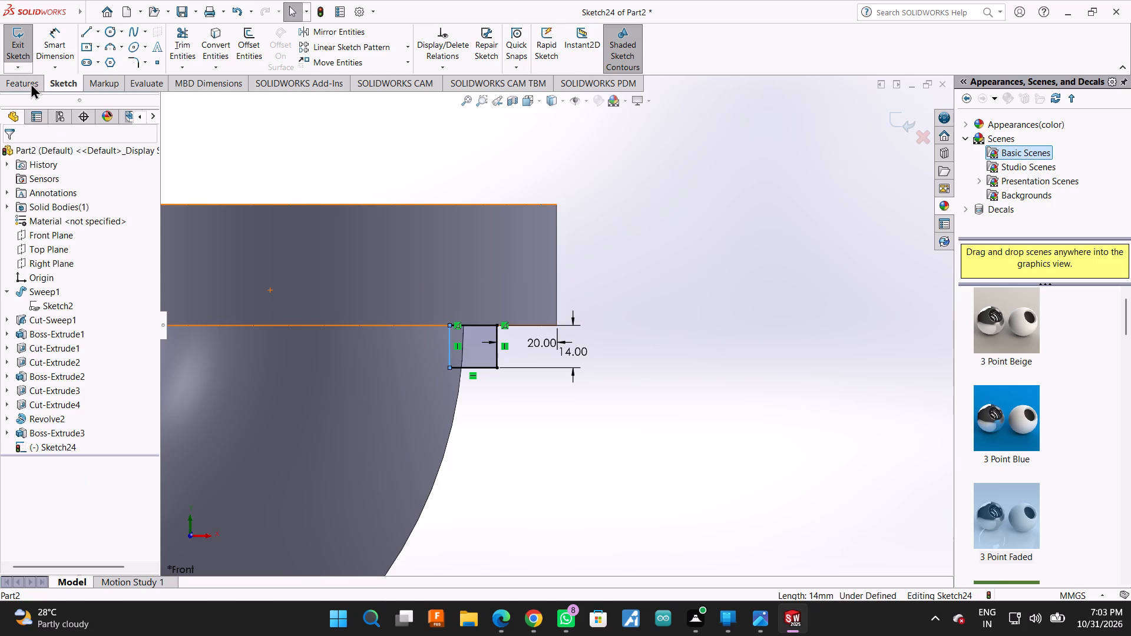
# Draw a vertical construction line about 78 mm long downward from the midpoint of the right-hand flange's top edge.
pyautogui.click(29, 83)
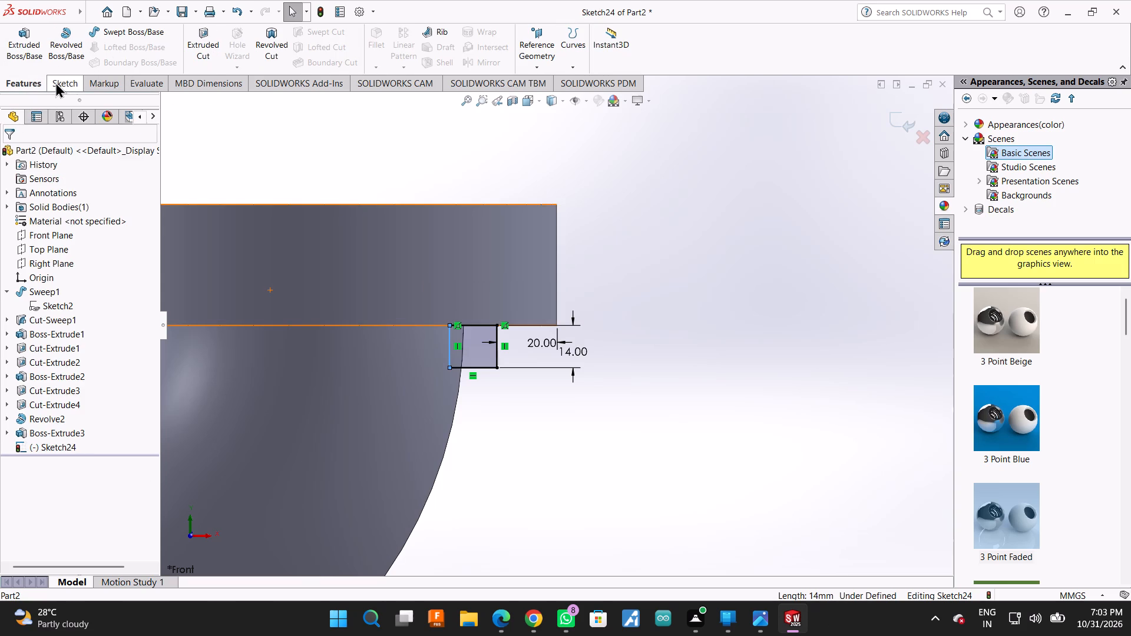
pyautogui.click(52, 82)
pyautogui.click(85, 35)
pyautogui.scroll(3, 364, 275)
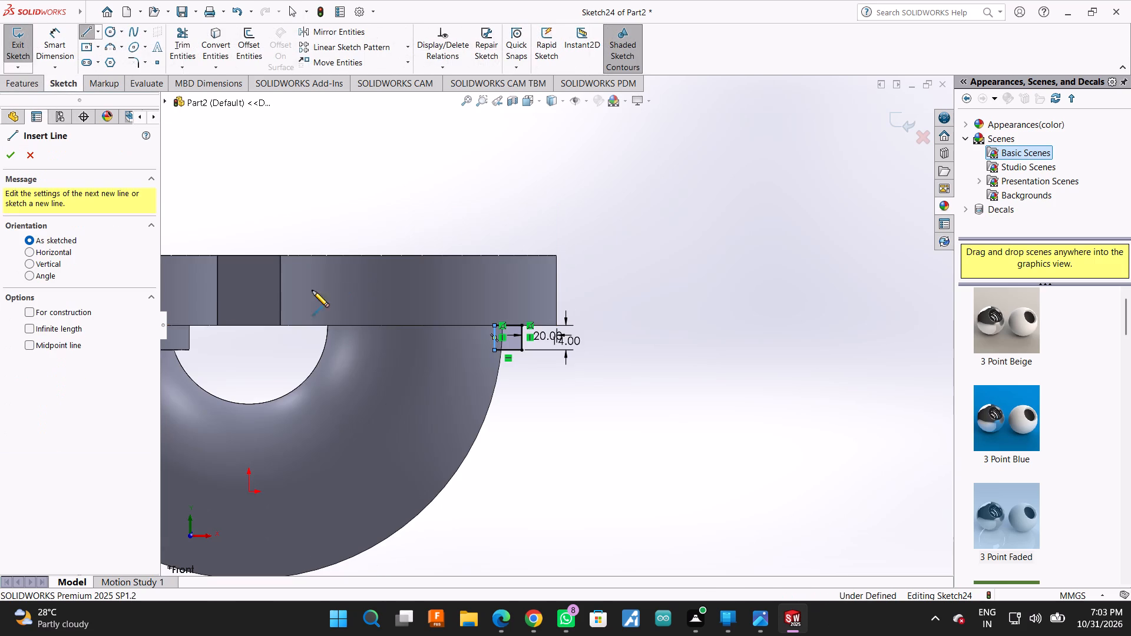
pyautogui.click(28, 308)
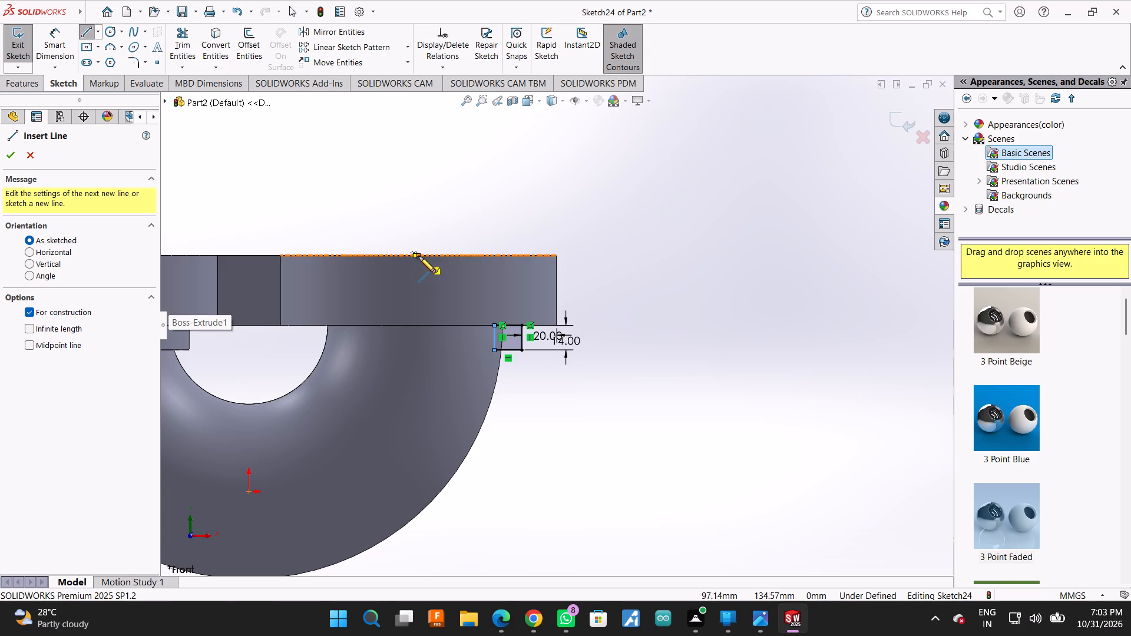
pyautogui.click(417, 257)
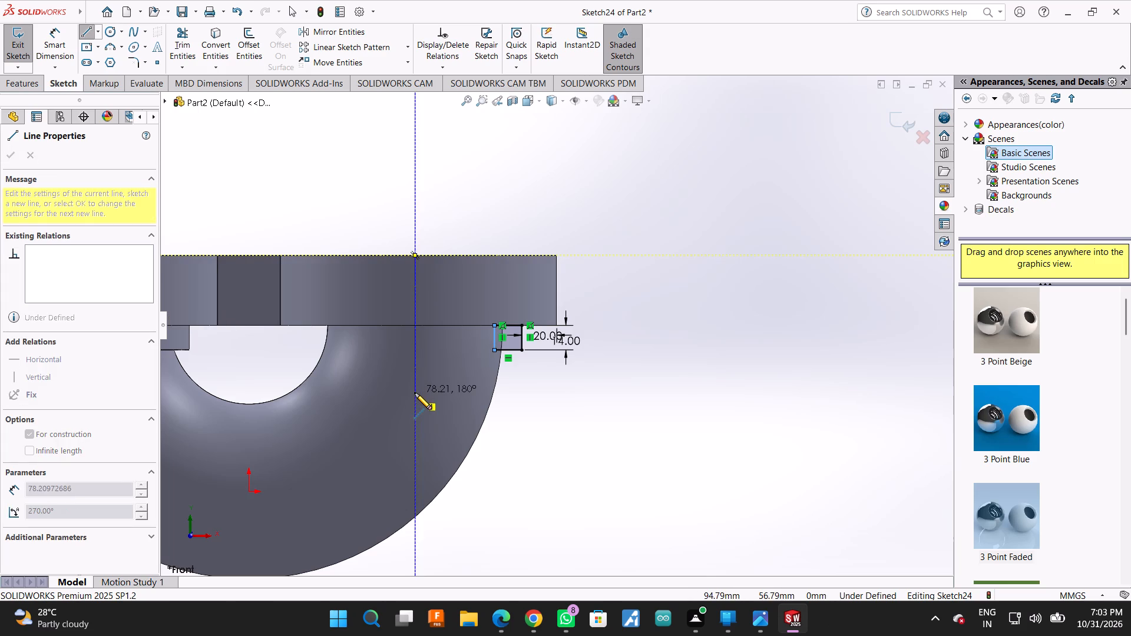
pyautogui.click(415, 393)
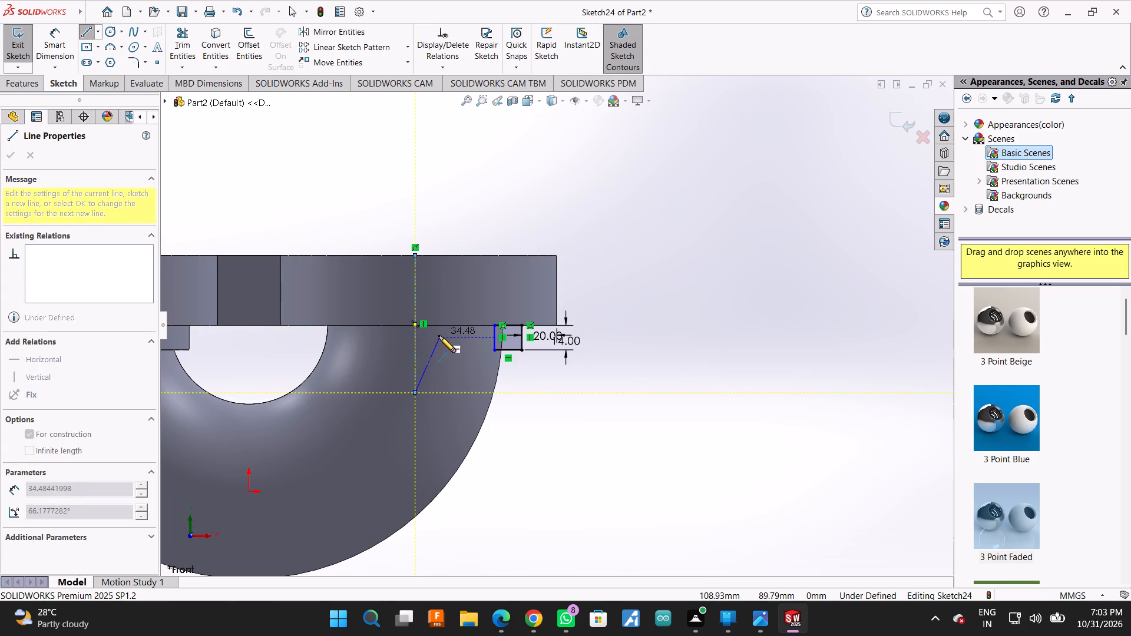
pyautogui.press('Escape')
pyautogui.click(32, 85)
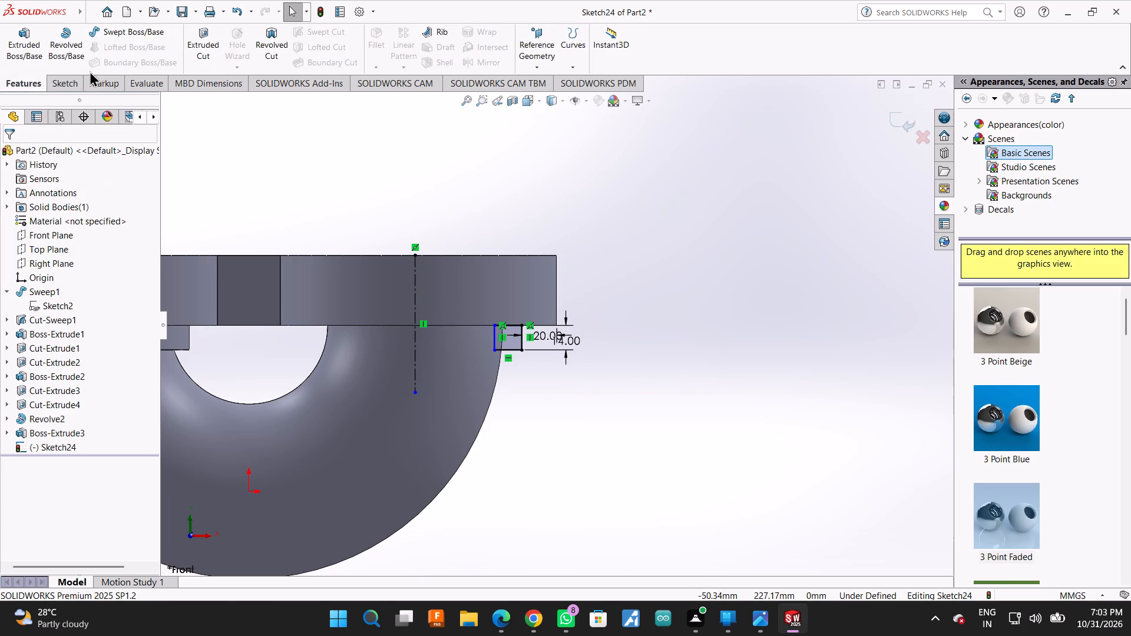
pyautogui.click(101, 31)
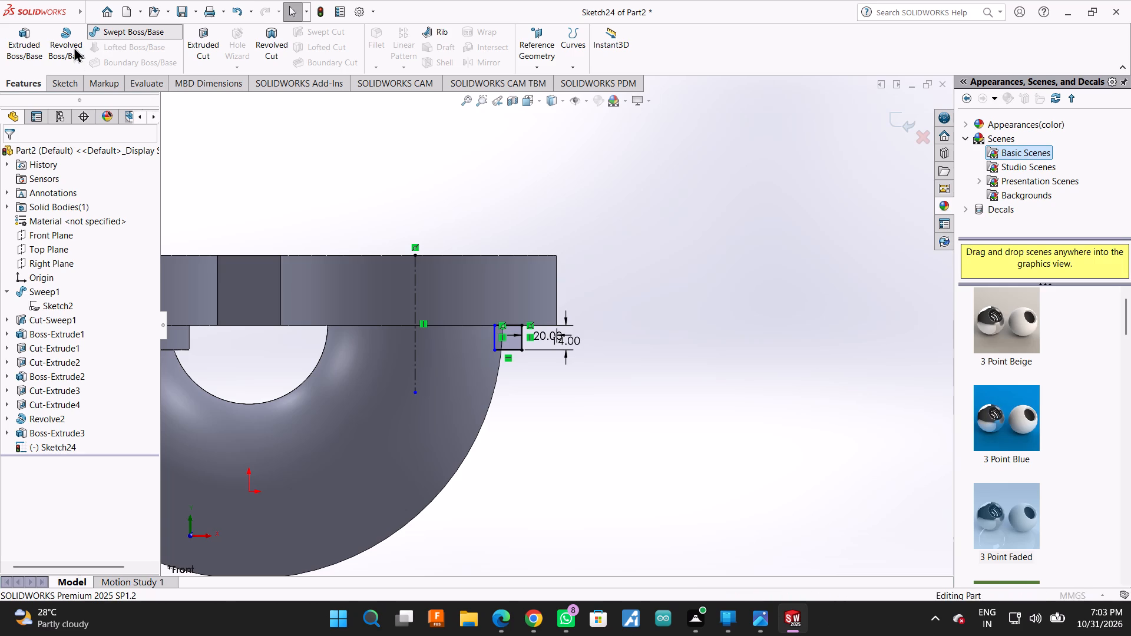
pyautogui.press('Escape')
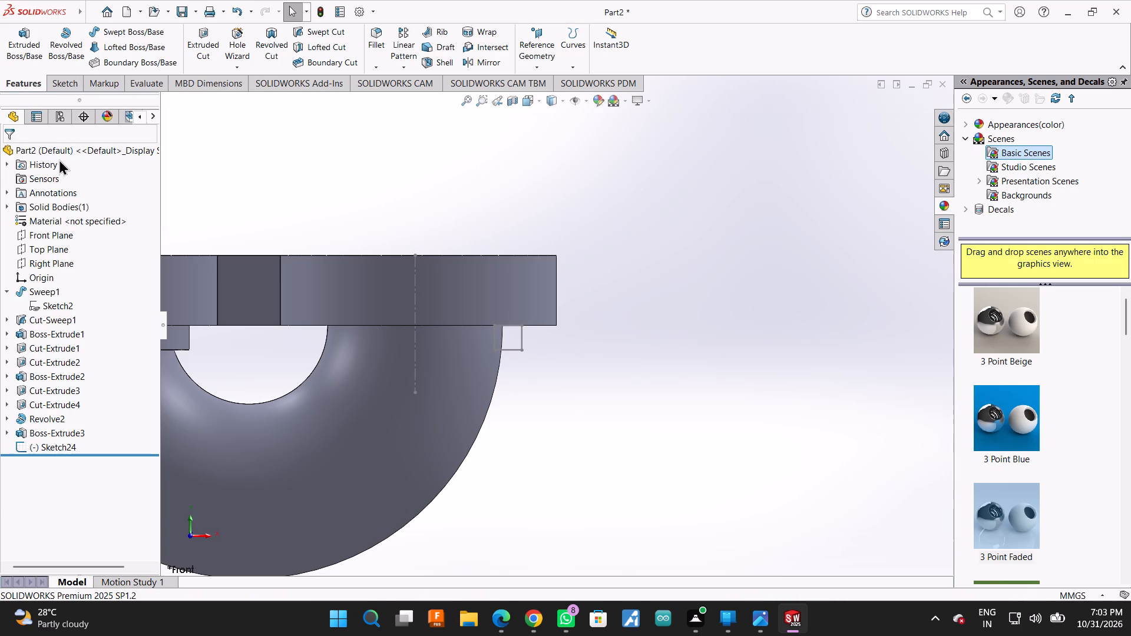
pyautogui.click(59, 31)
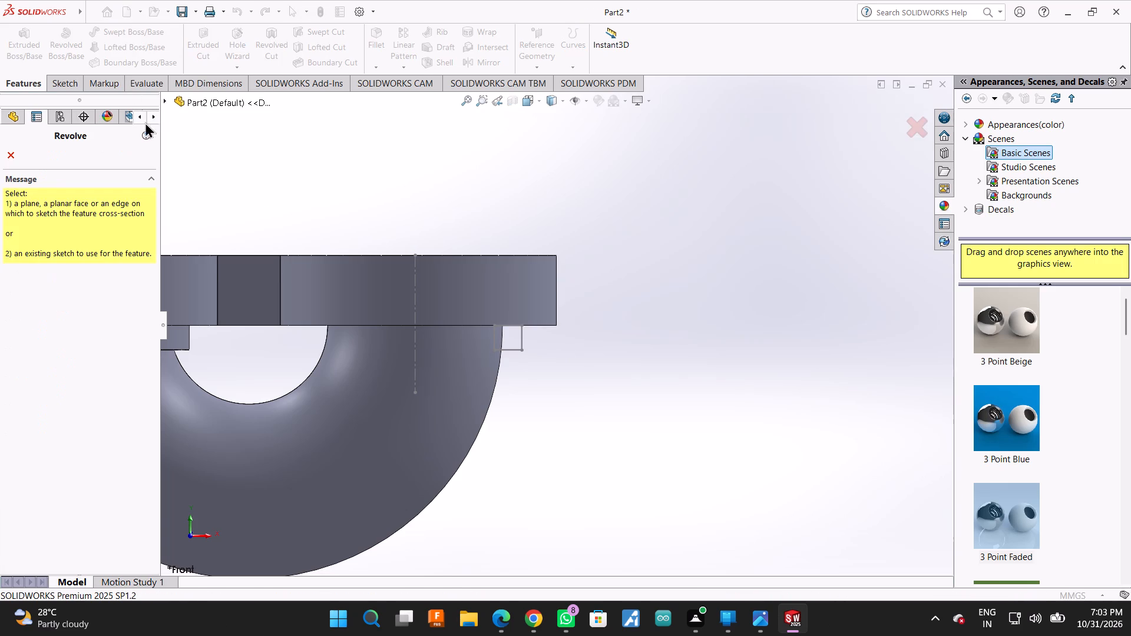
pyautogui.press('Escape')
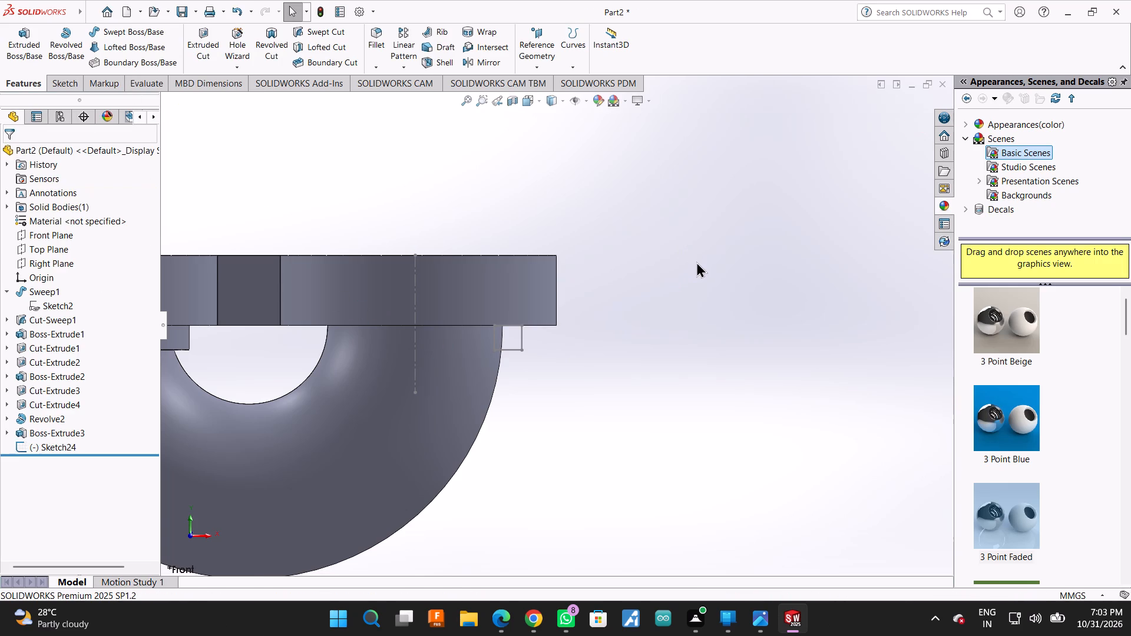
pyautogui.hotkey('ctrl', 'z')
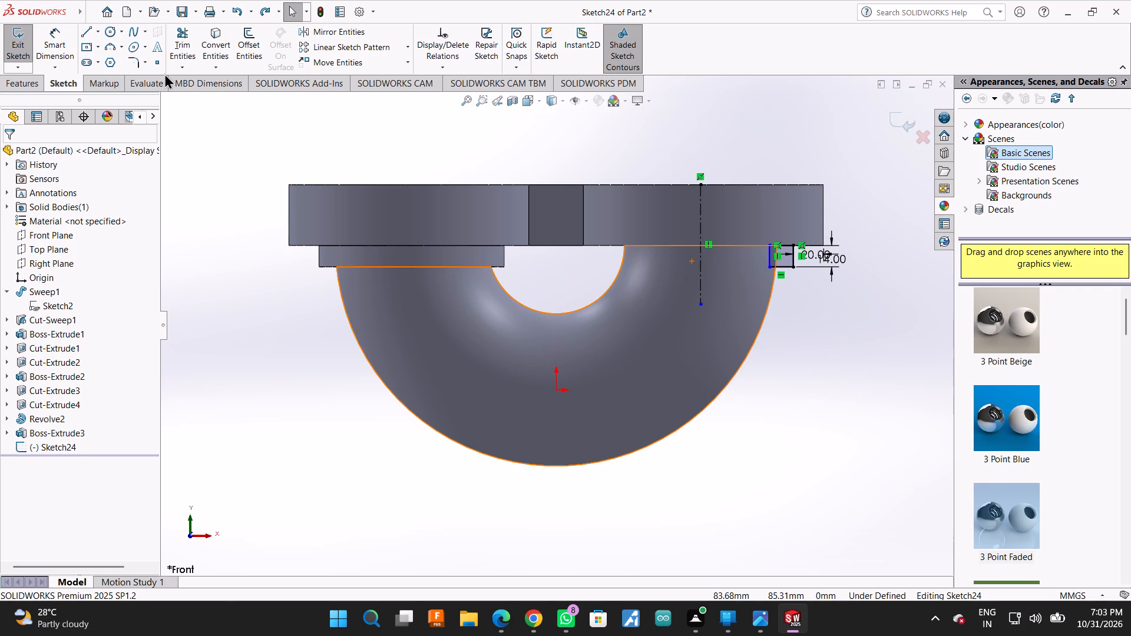
# Revolve the rectangle 360 degrees about the vertical construction line, merged with the body, to form the collar beneath the right-hand flange.
pyautogui.click(34, 75)
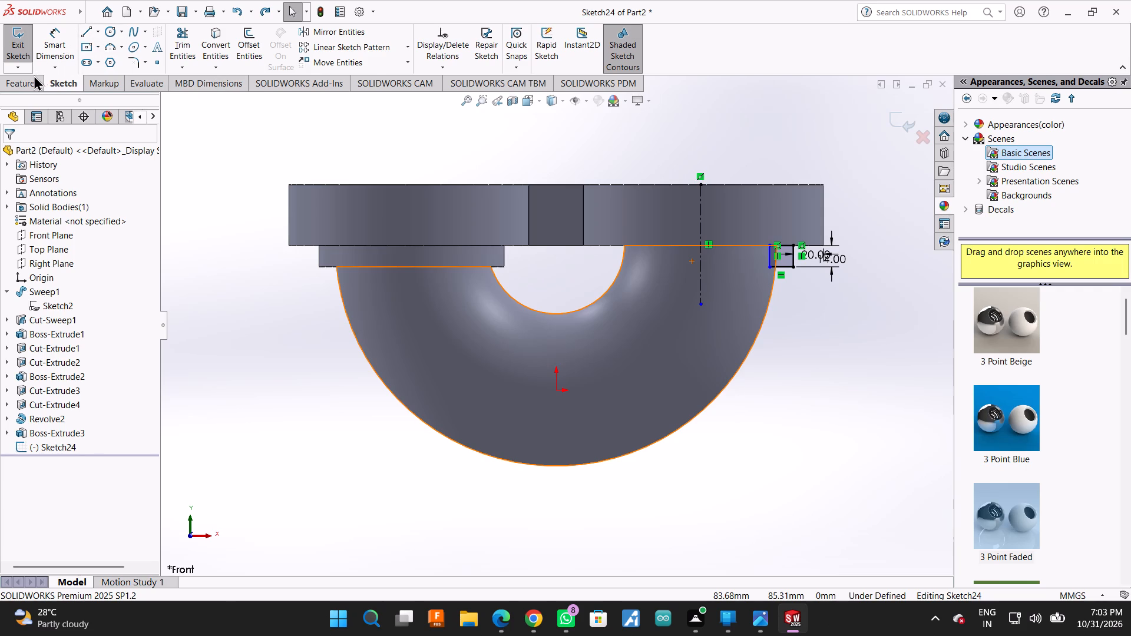
pyautogui.click(32, 78)
pyautogui.click(65, 27)
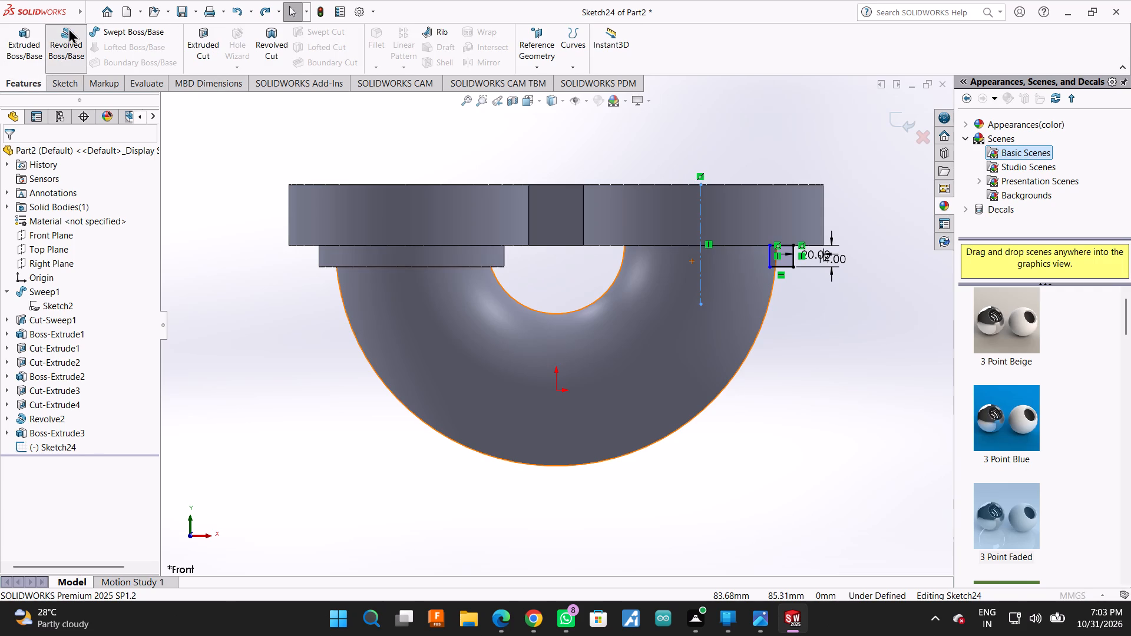
pyautogui.click(14, 148)
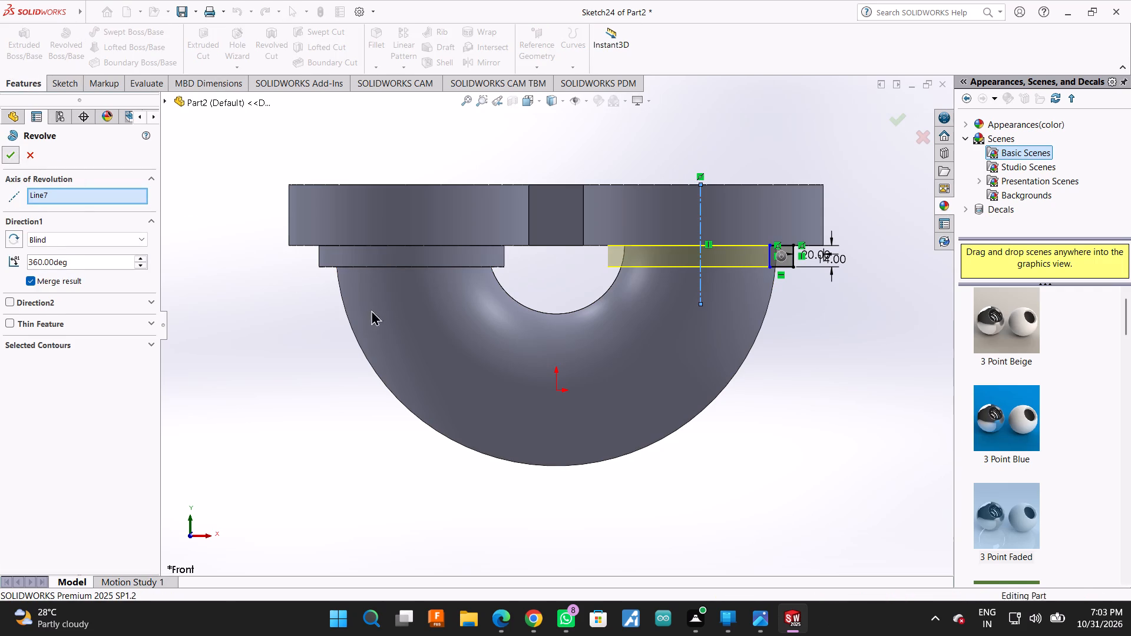
pyautogui.scroll(3, 380, 309)
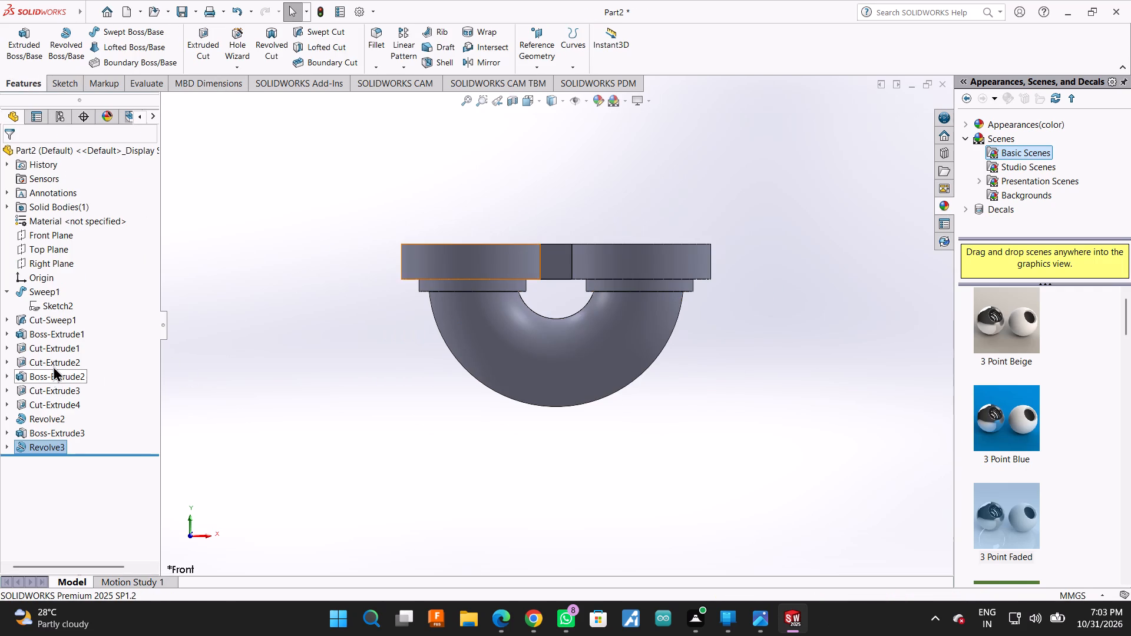
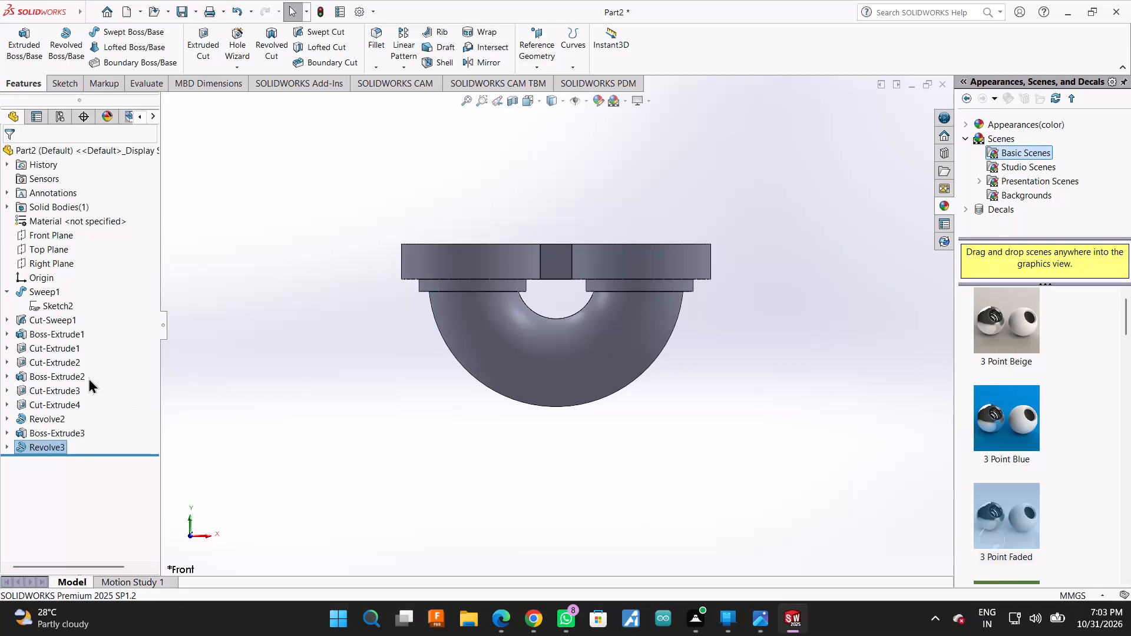
# Examine the extent settings of the small-hole cuts in both flanges and inspect the holes from above.
pyautogui.click(68, 361)
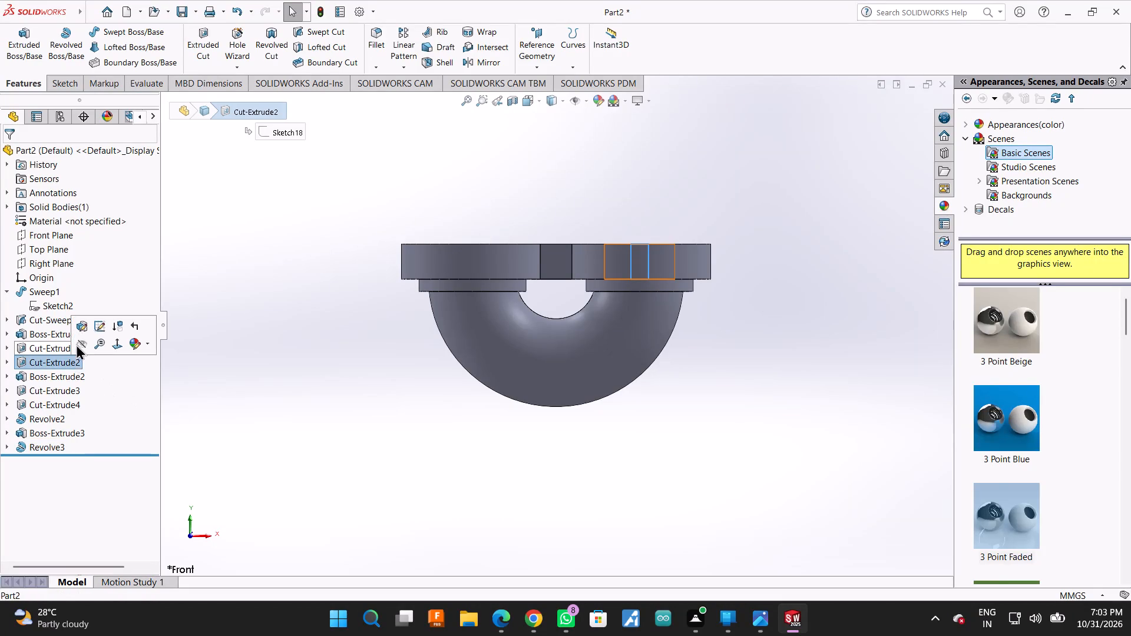
pyautogui.click(83, 330)
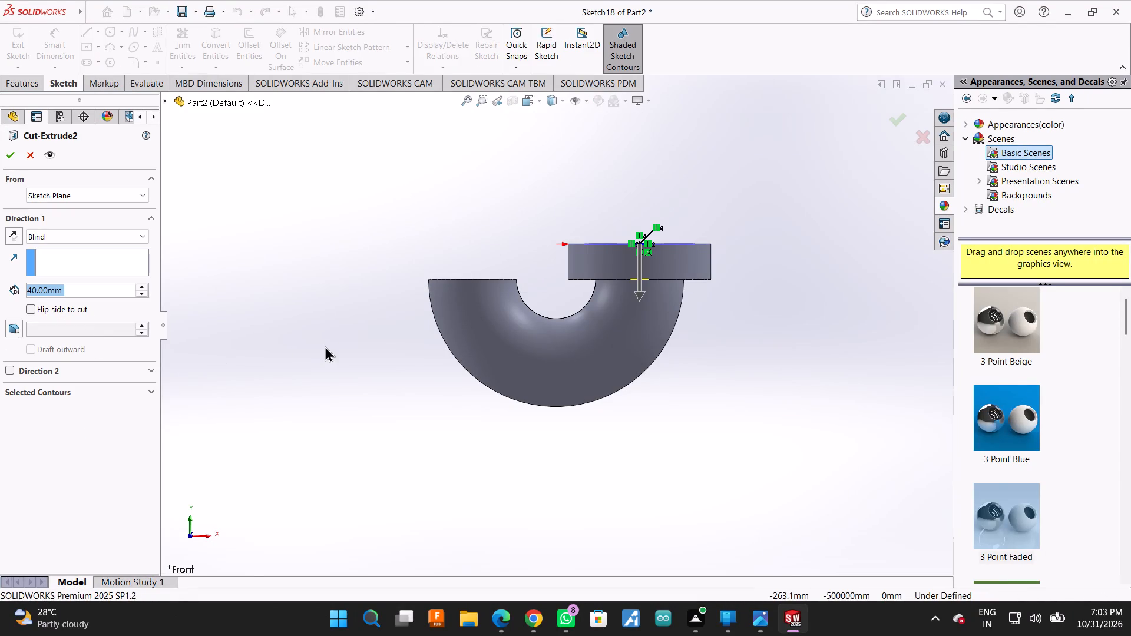
pyautogui.scroll(-2, 414, 266)
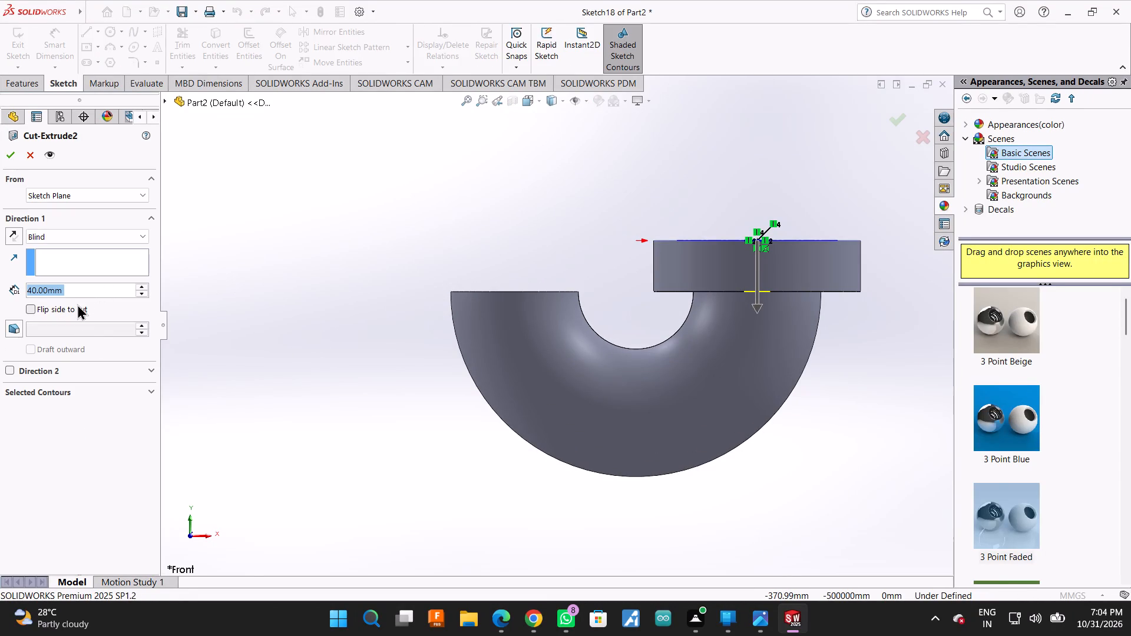
pyautogui.click(11, 155)
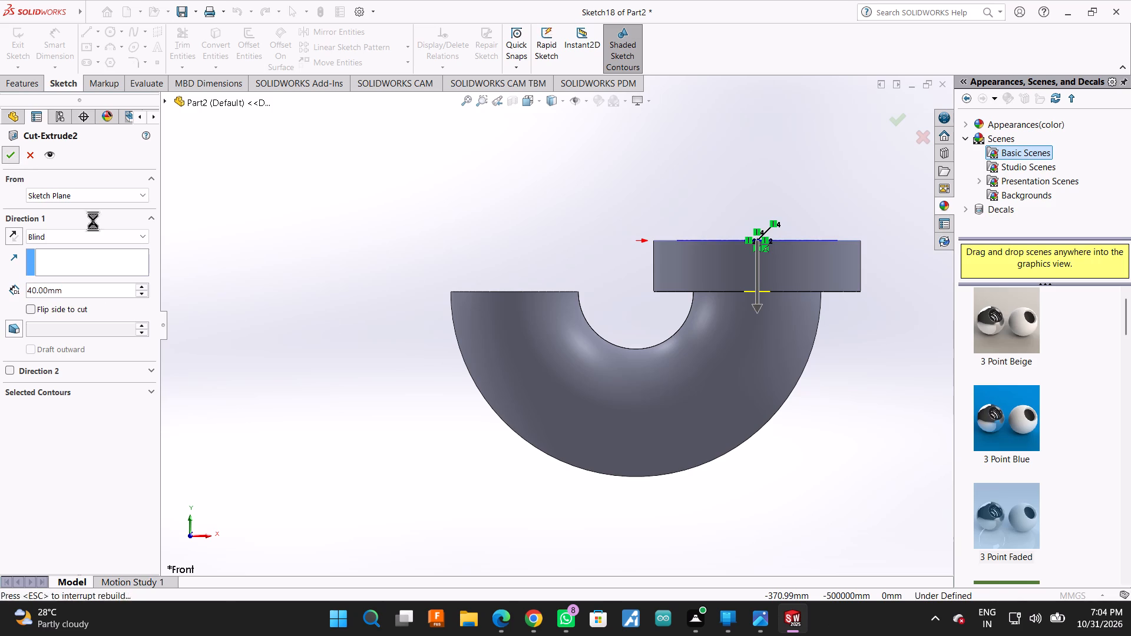
pyautogui.scroll(2, 477, 337)
pyautogui.rightClick(716, 230)
pyautogui.click(521, 184)
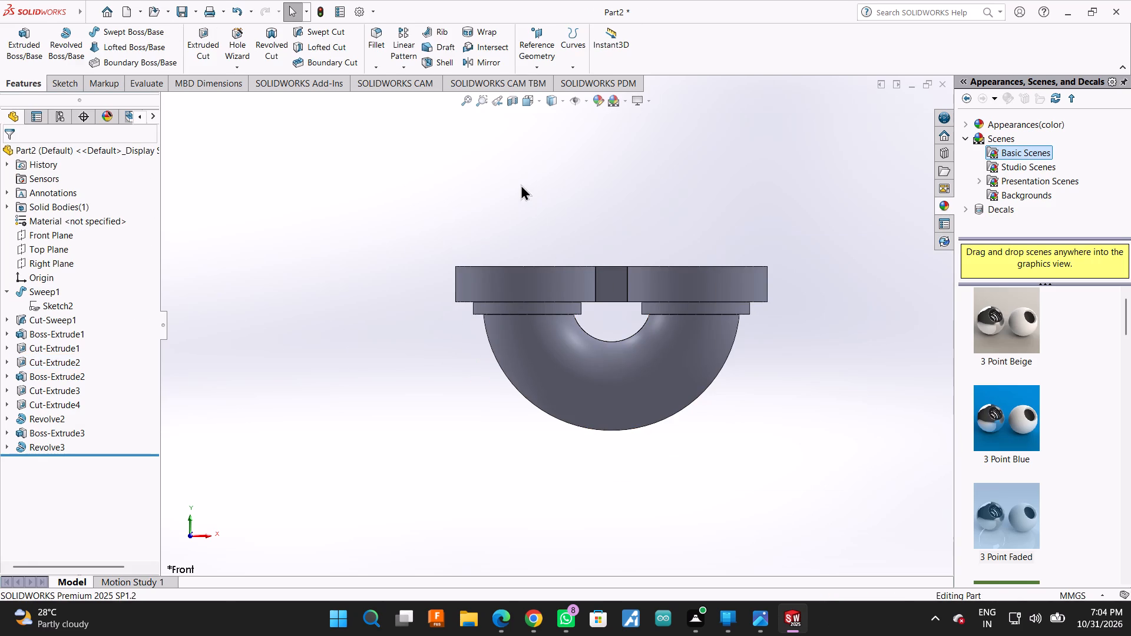
pyautogui.click(67, 349)
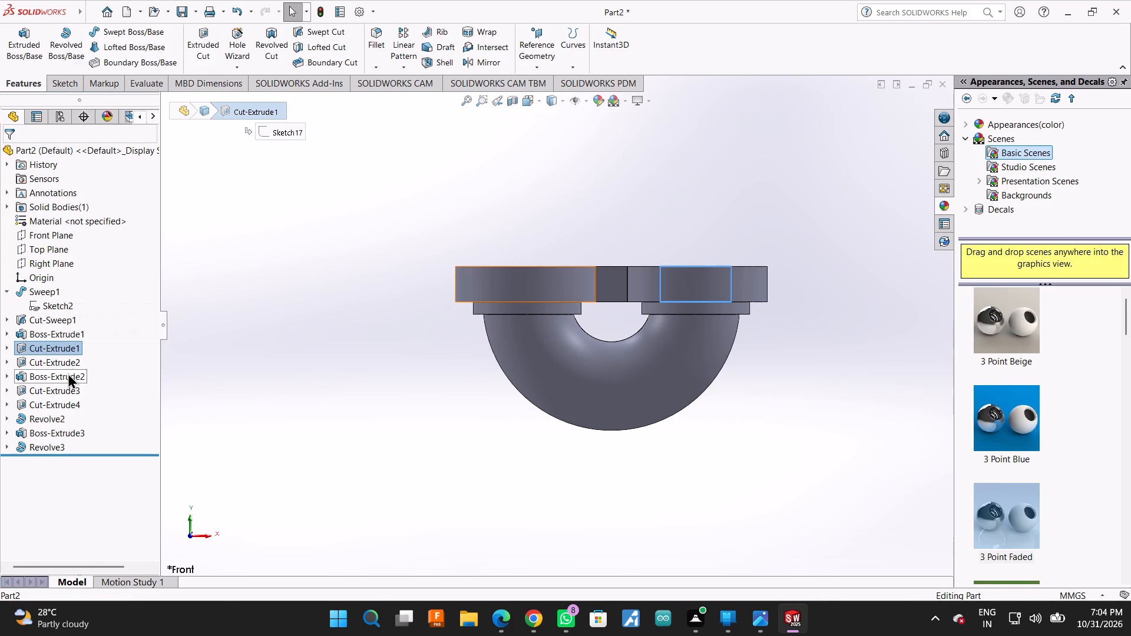
pyautogui.click(64, 368)
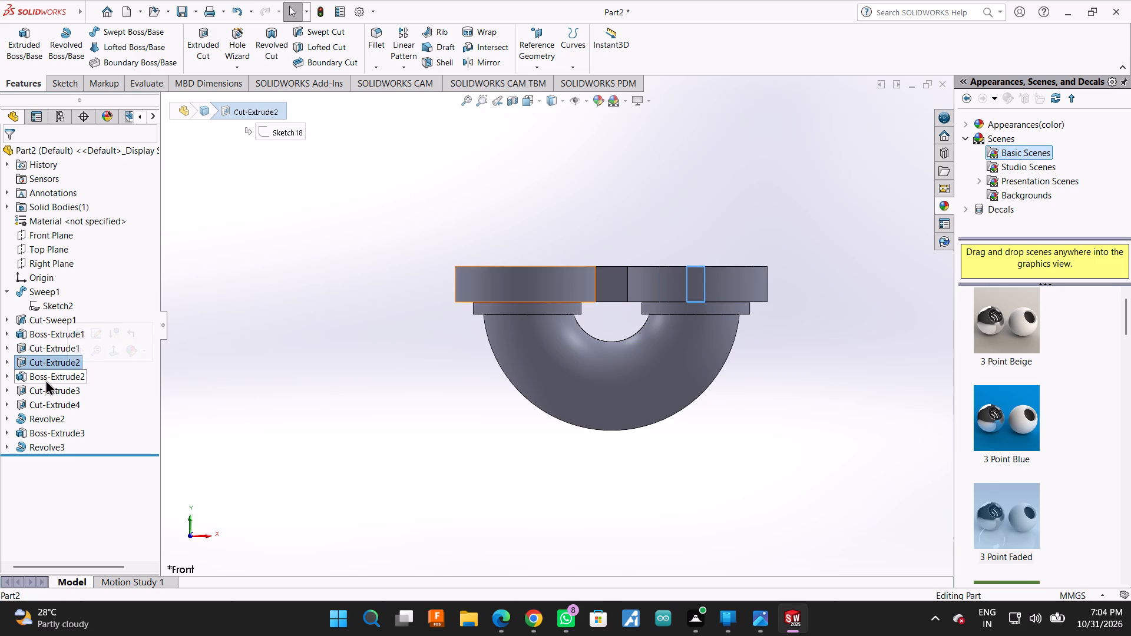
pyautogui.click(47, 390)
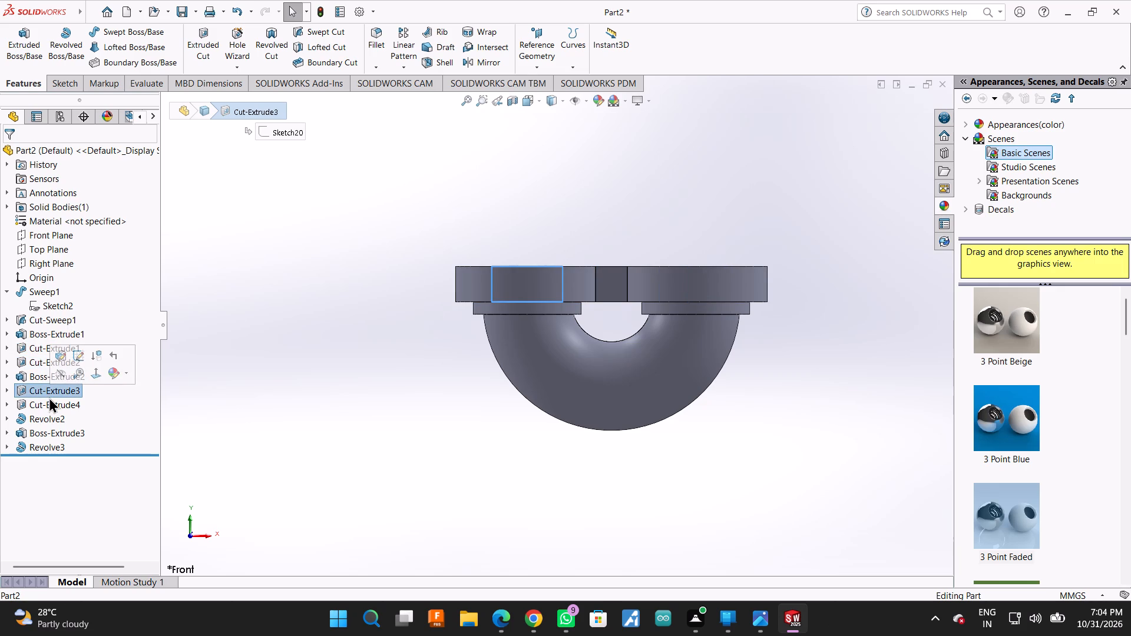
pyautogui.click(51, 401)
pyautogui.click(66, 367)
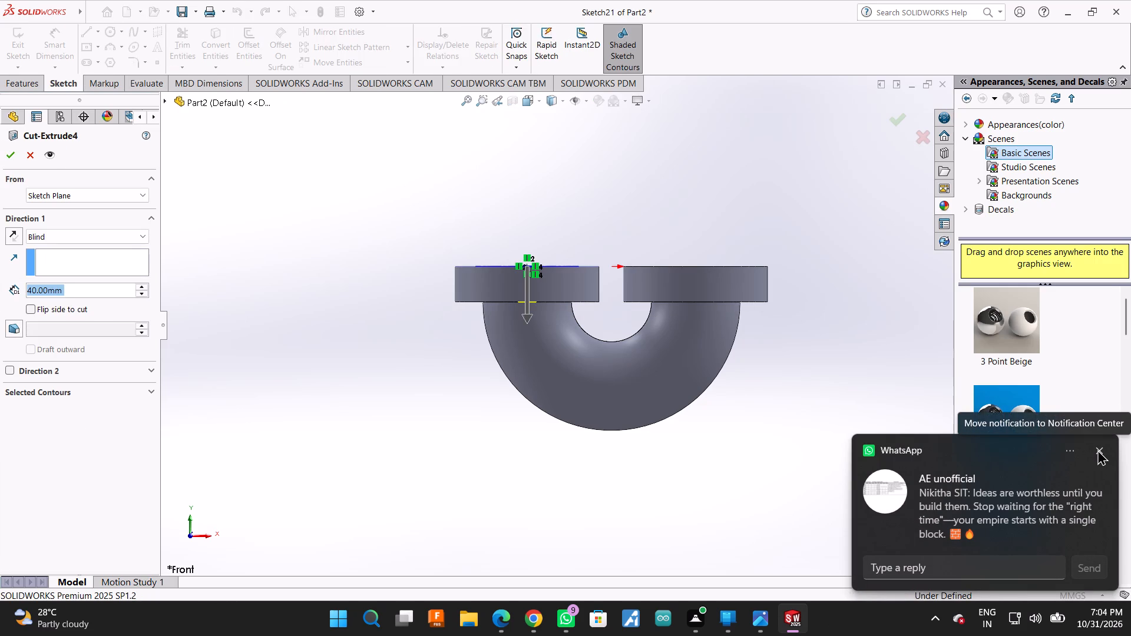
pyautogui.click(1097, 449)
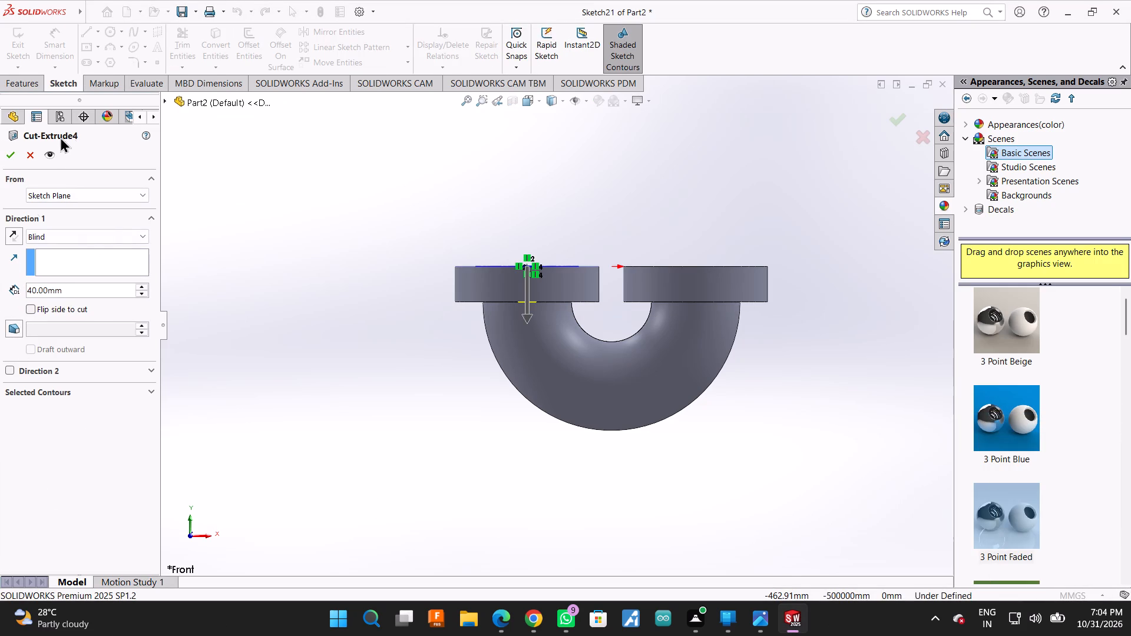
pyautogui.click(5, 153)
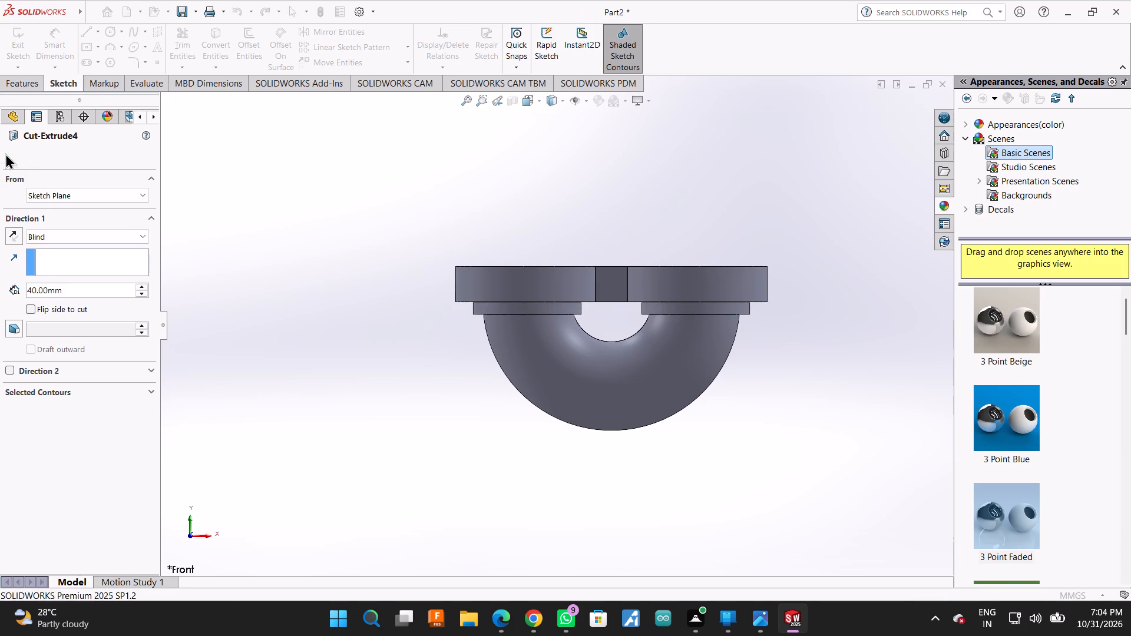
pyautogui.press('Escape')
pyautogui.rightClick(501, 233)
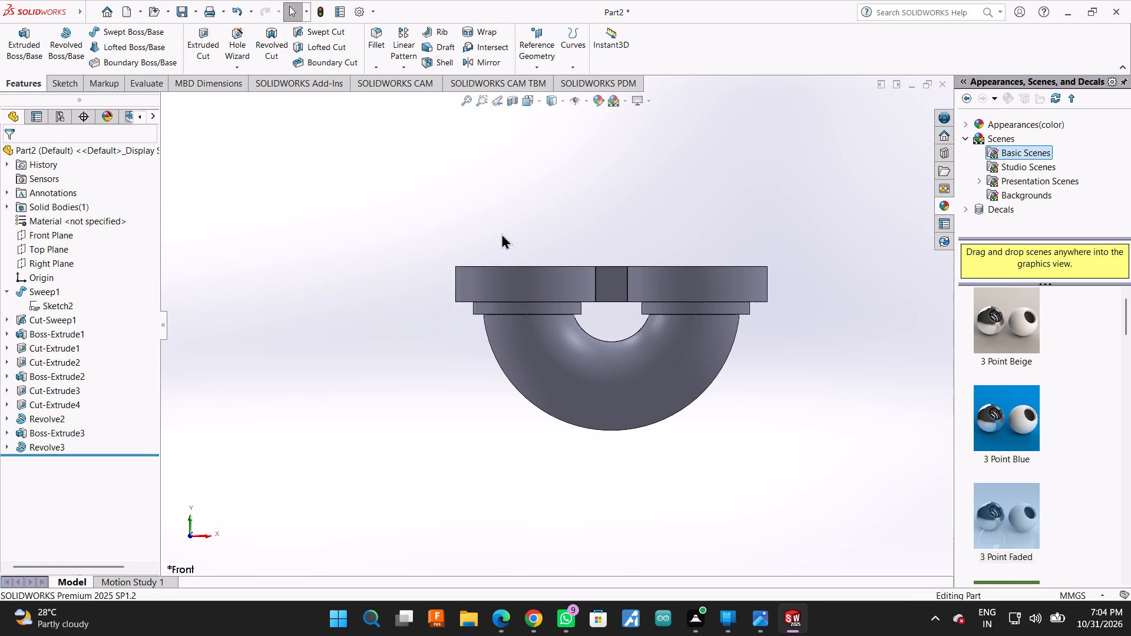
pyautogui.click(553, 283)
pyautogui.moveTo(559, 240); pyautogui.dragTo(574, 405)
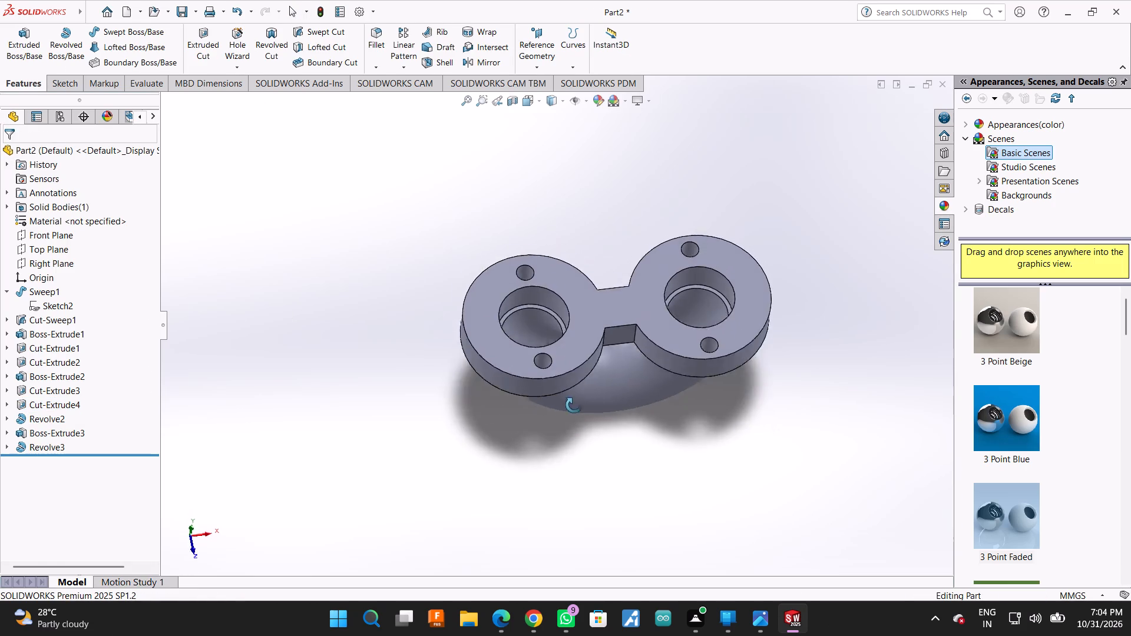
pyautogui.moveTo(574, 405); pyautogui.dragTo(564, 459)
pyautogui.scroll(-3, 567, 443)
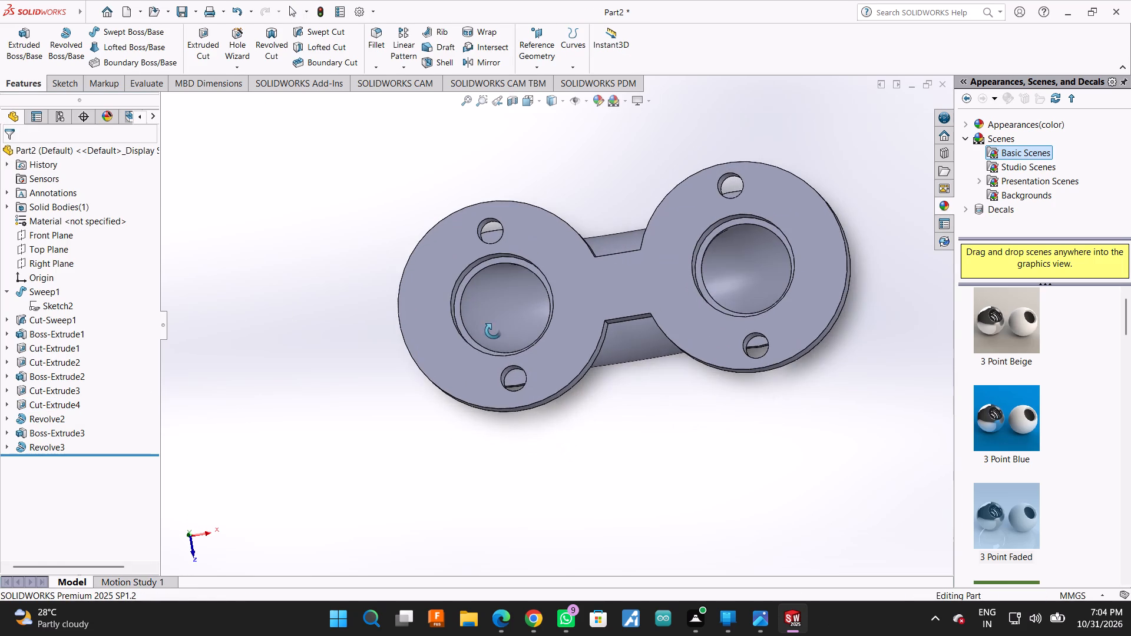
pyautogui.press('Escape')
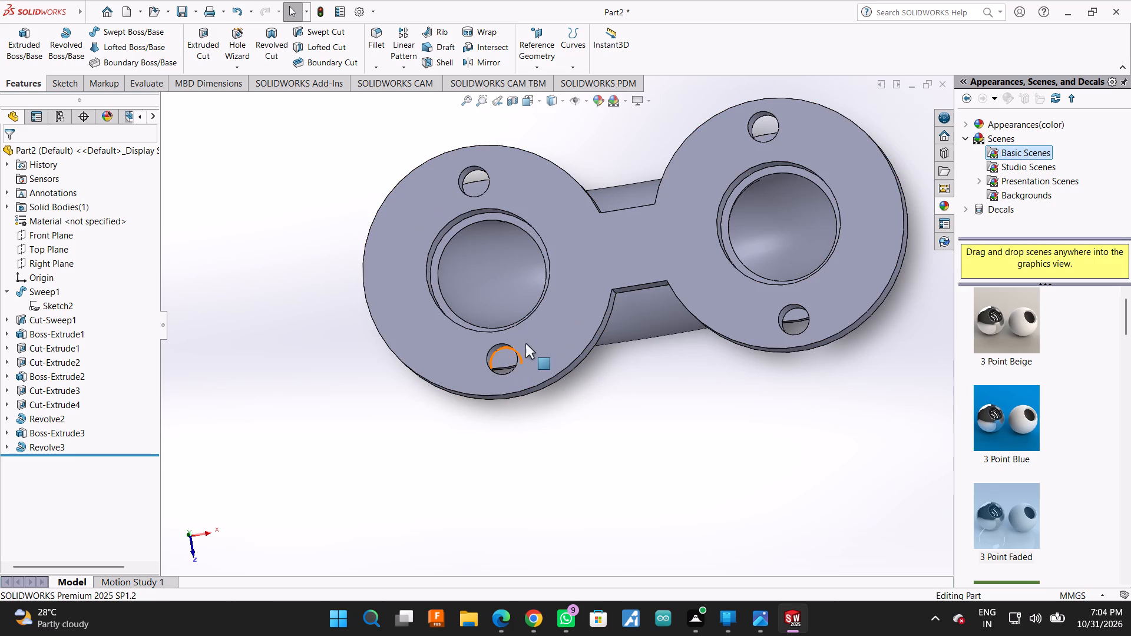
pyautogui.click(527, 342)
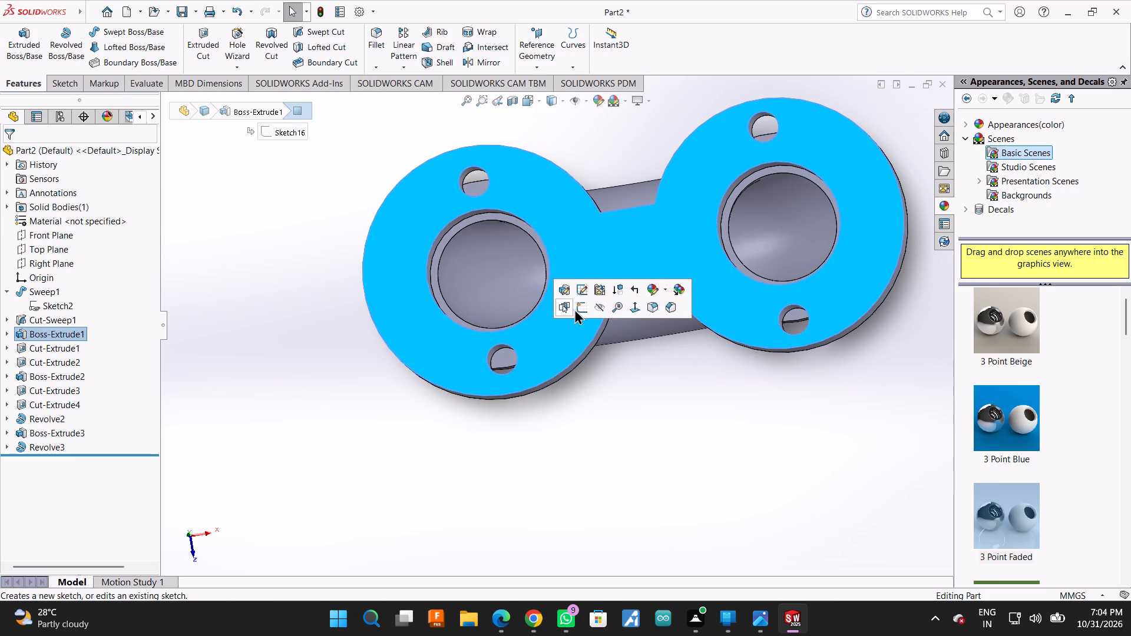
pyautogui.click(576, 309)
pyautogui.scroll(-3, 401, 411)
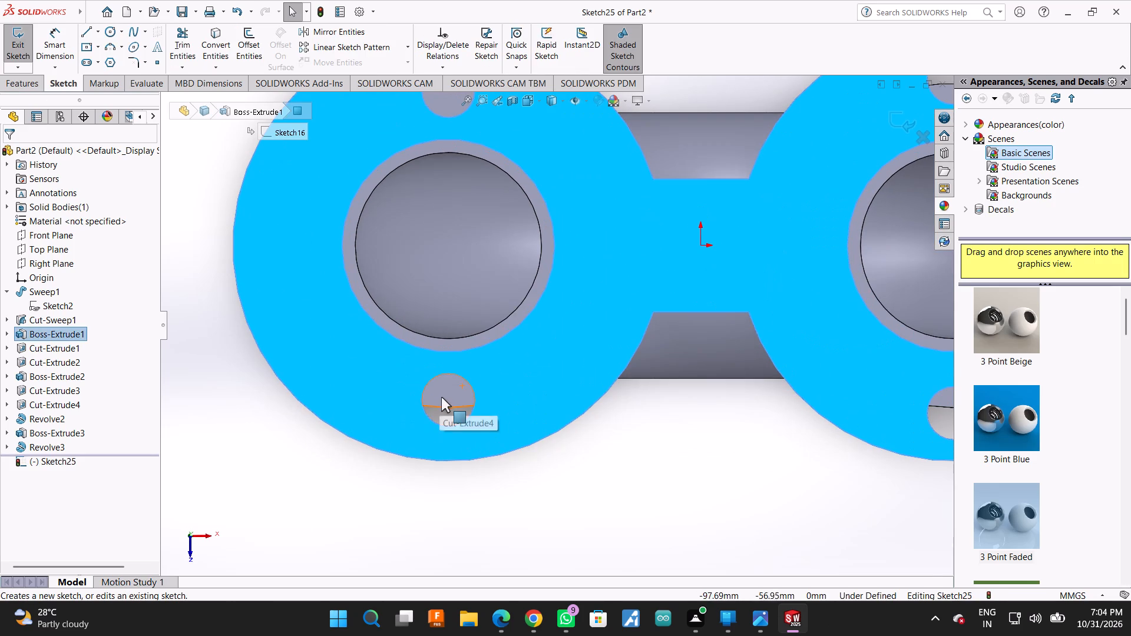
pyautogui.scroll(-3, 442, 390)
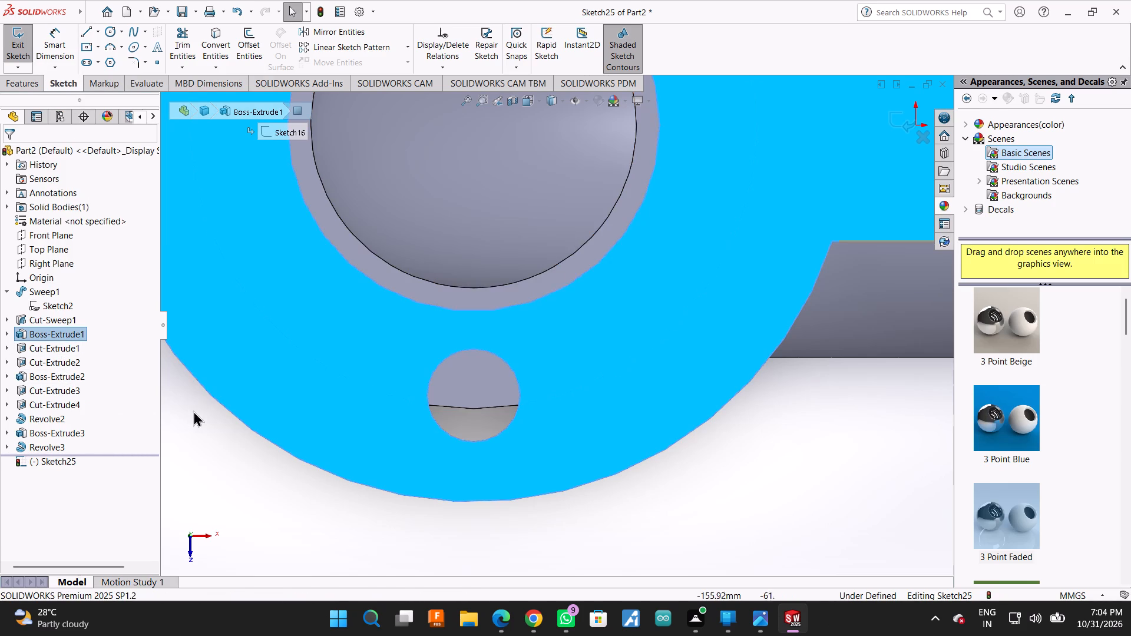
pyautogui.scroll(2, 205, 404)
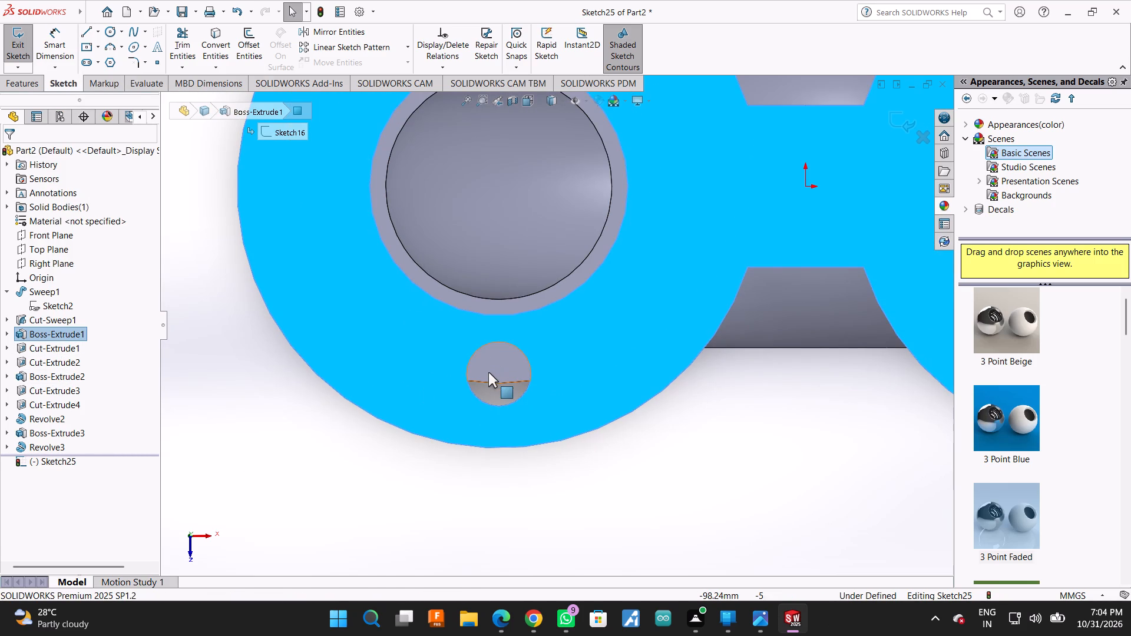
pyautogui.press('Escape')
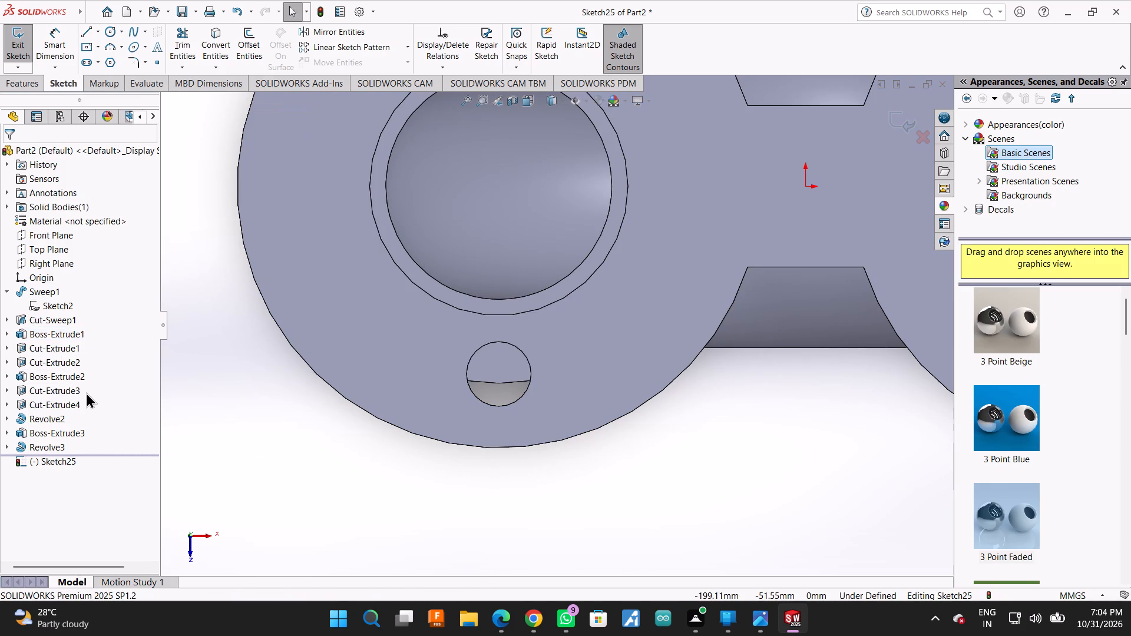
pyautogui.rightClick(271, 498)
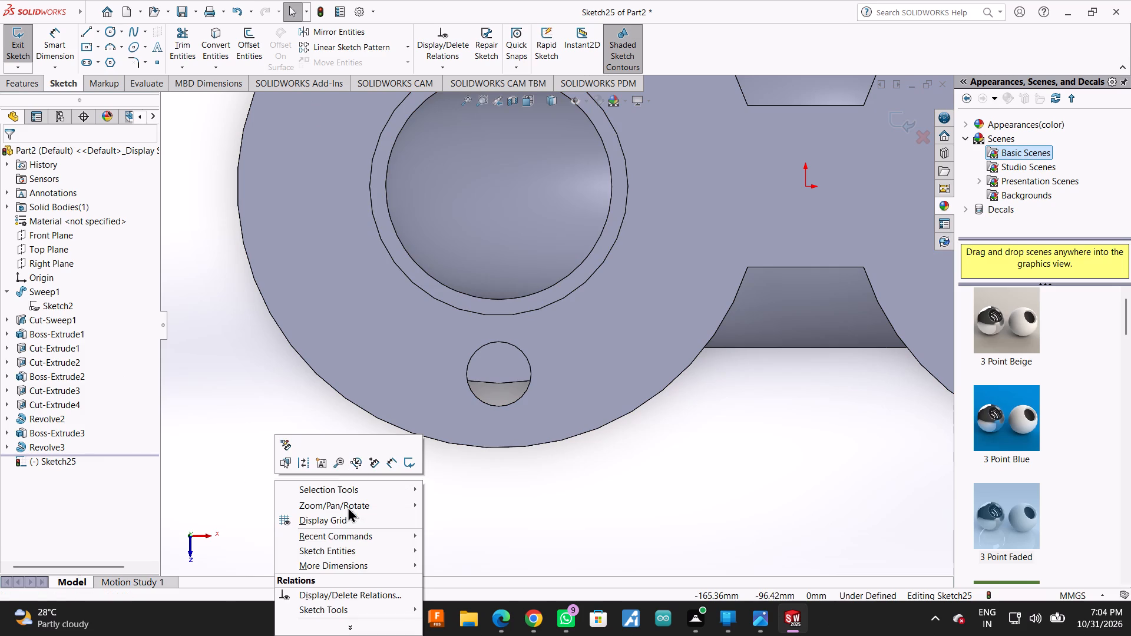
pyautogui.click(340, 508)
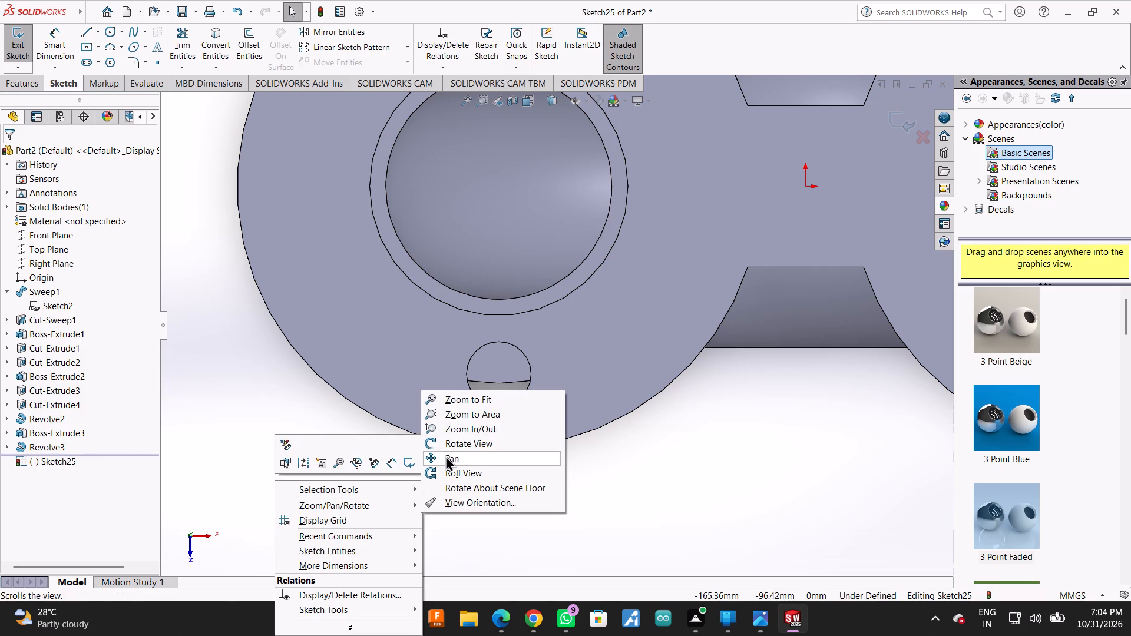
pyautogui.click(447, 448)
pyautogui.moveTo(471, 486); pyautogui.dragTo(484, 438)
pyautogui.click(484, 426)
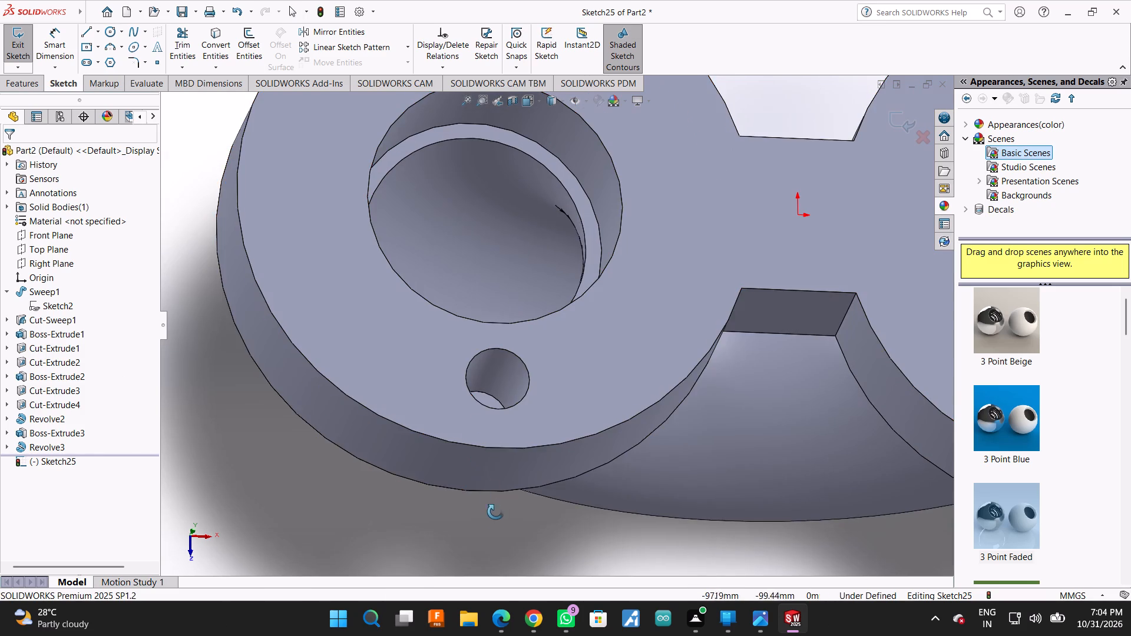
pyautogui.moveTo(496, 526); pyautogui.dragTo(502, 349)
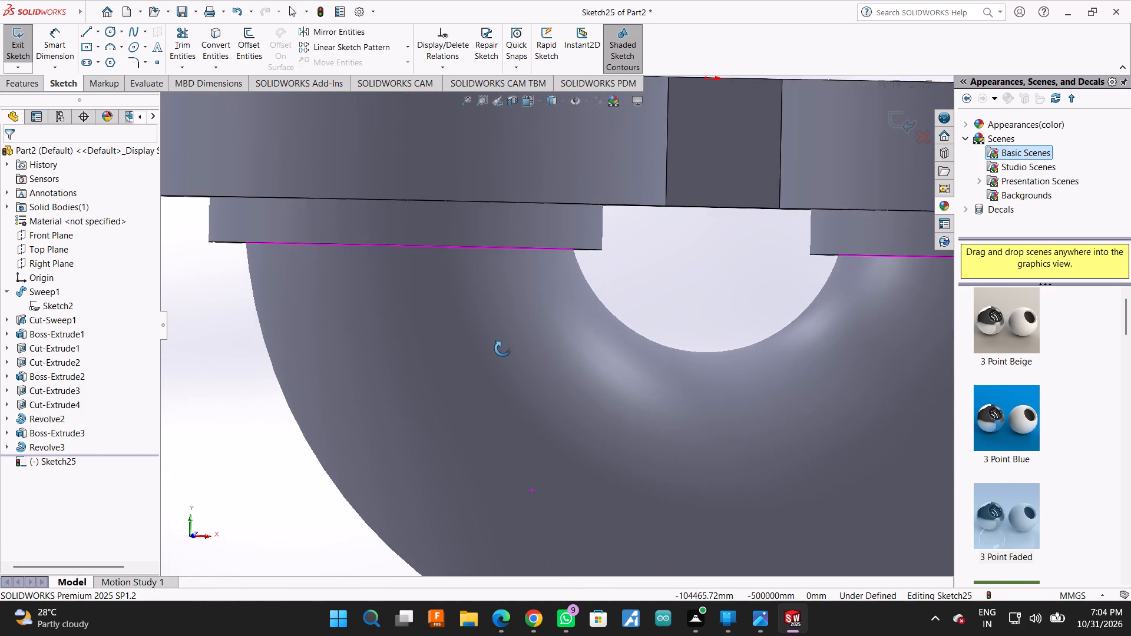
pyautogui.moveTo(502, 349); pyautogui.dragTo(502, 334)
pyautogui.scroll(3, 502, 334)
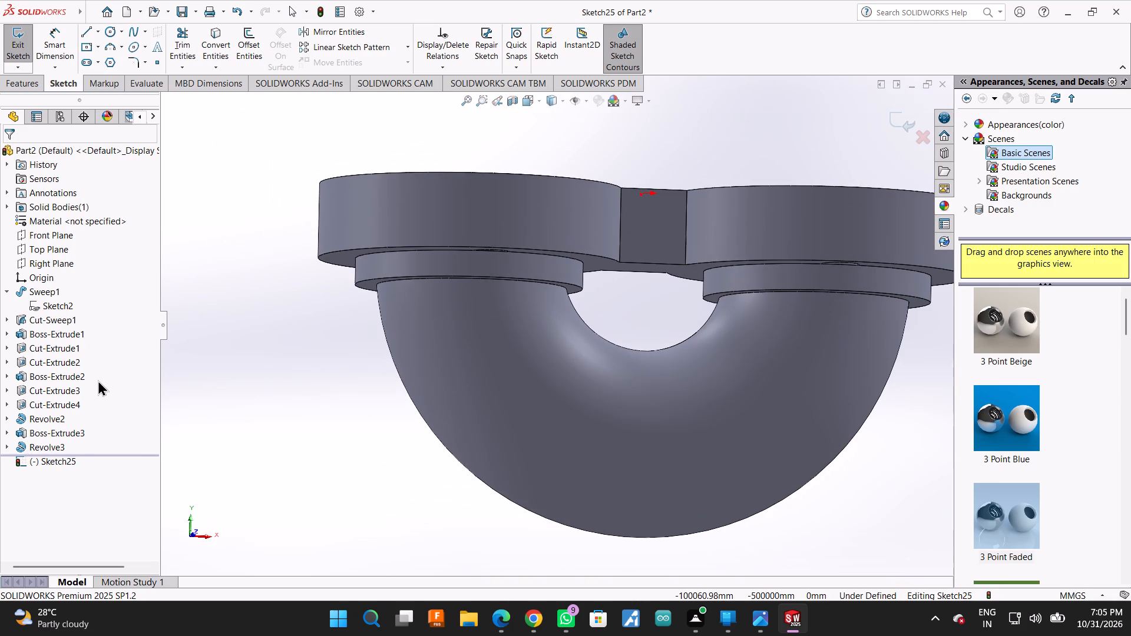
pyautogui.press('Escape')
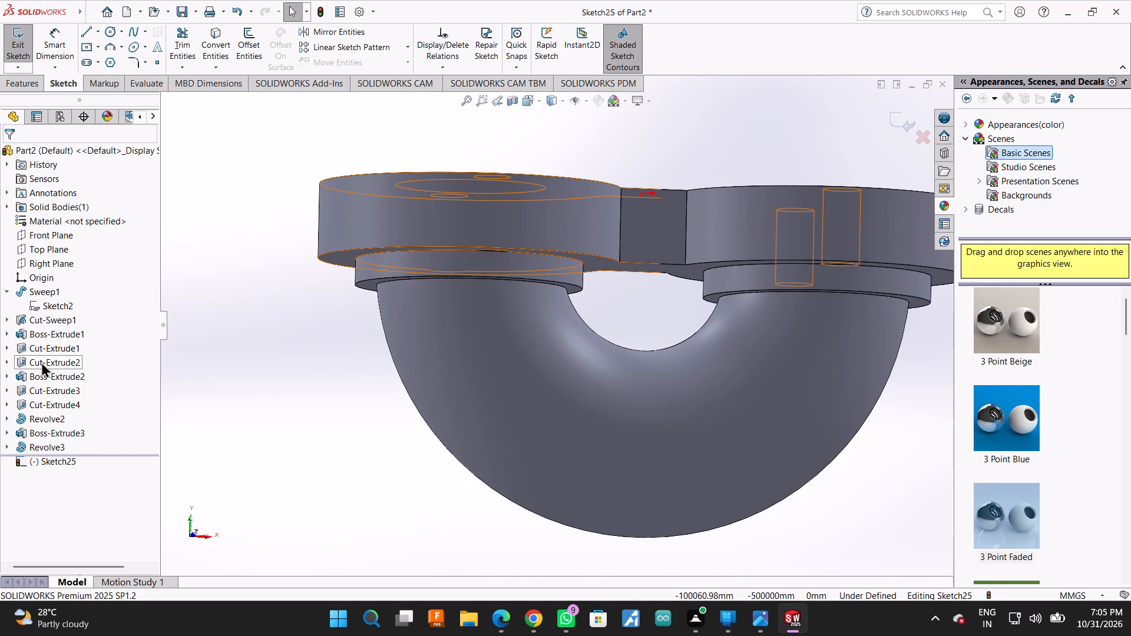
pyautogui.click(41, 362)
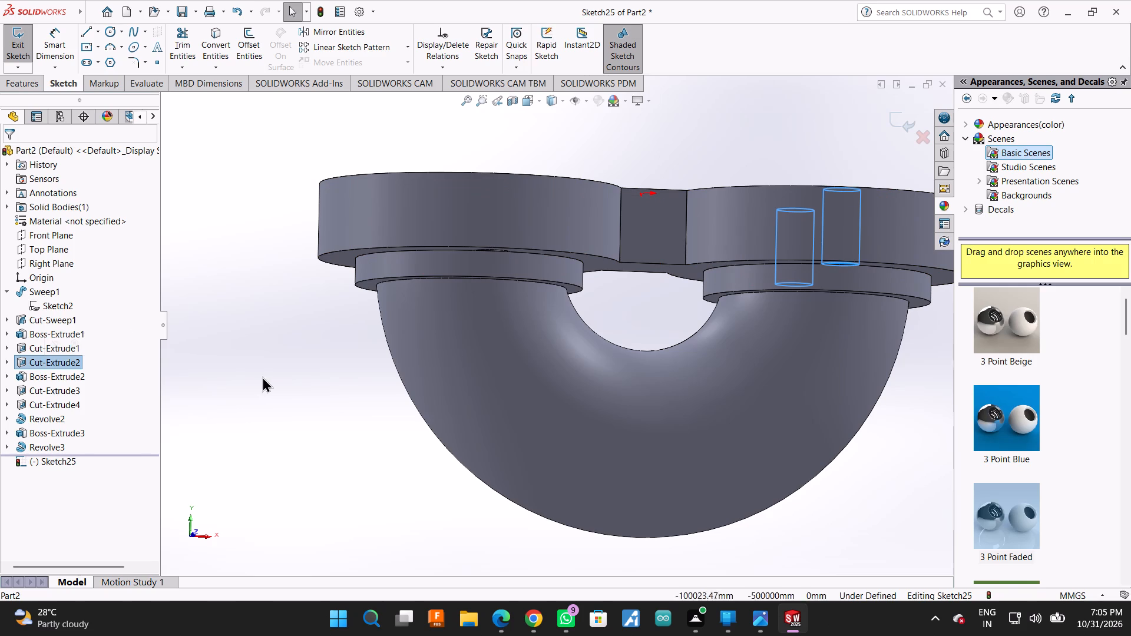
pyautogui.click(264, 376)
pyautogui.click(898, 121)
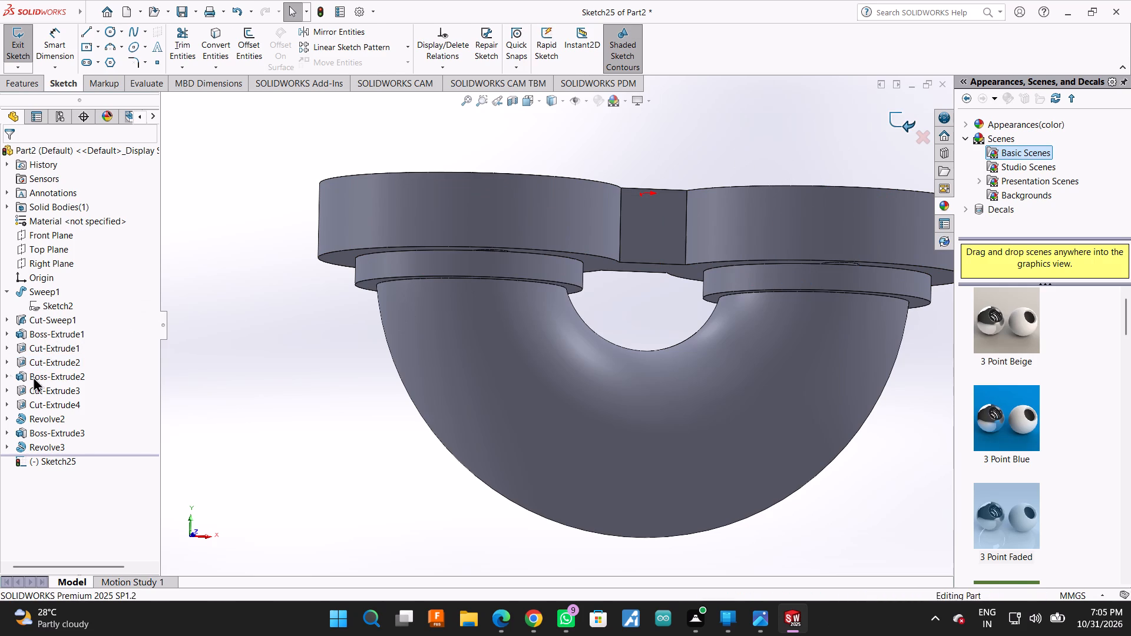
# Set the end condition of the cut for the right-hand flange's two small holes to Up To Next.
pyautogui.click(58, 356)
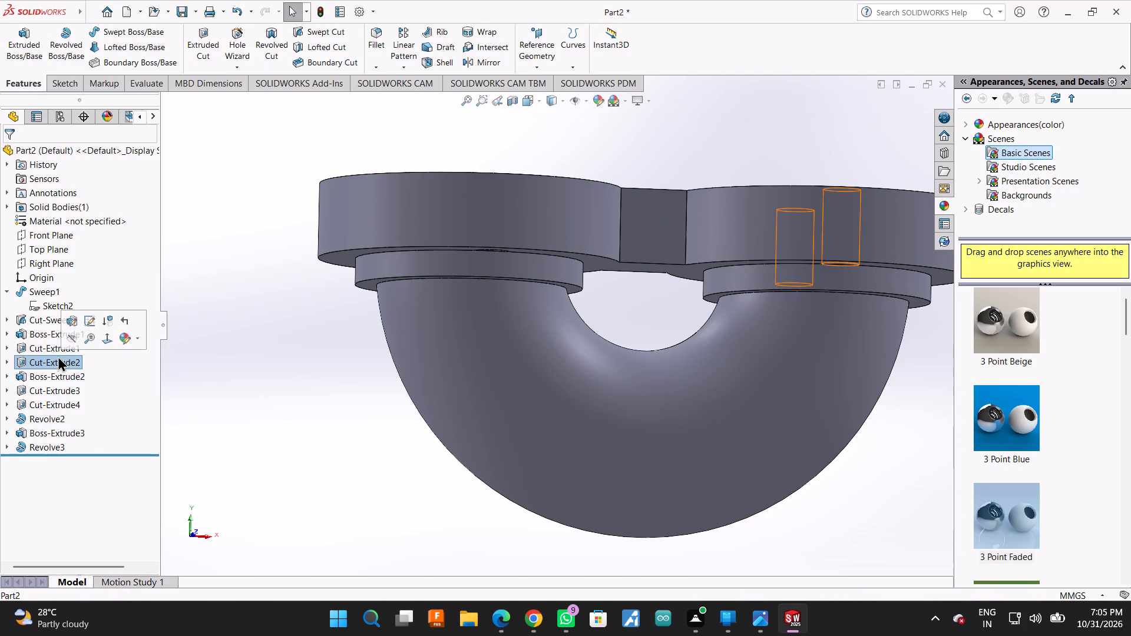
pyautogui.click(65, 322)
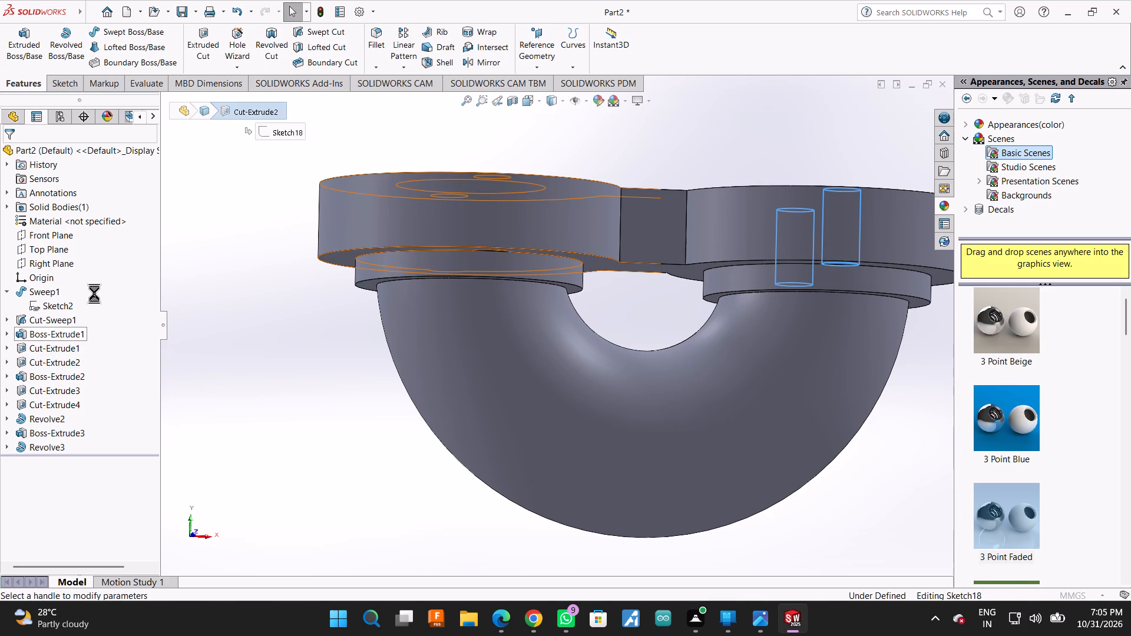
pyautogui.click(141, 234)
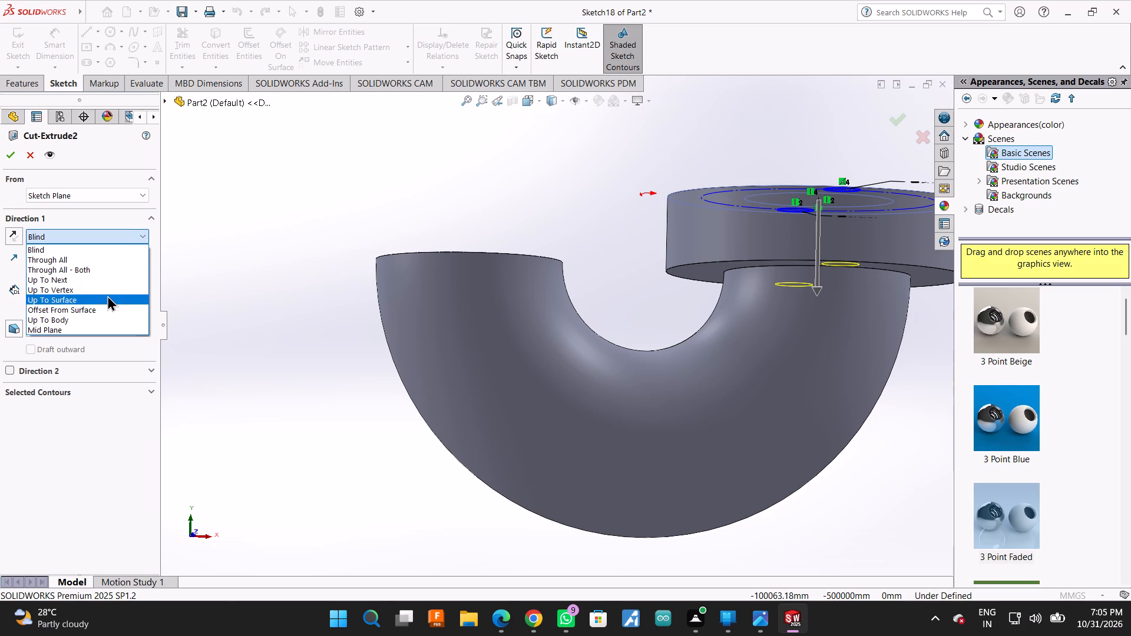
pyautogui.click(94, 275)
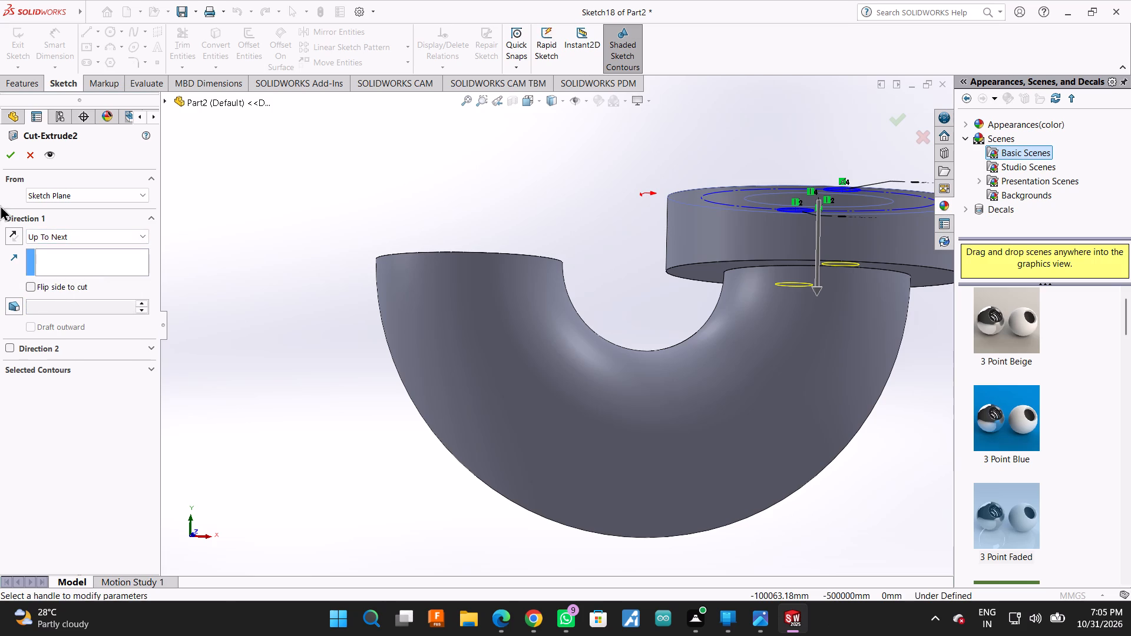
pyautogui.click(5, 147)
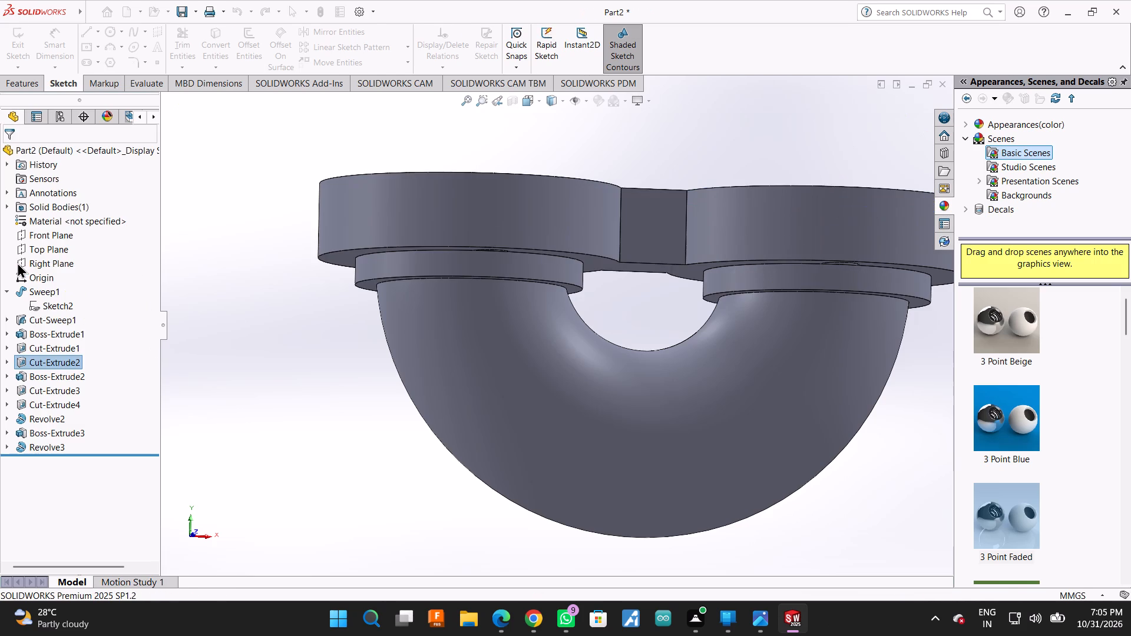
# Examine the small flange holes from beneath and inspect the whole part from above and from the front.
pyautogui.scroll(4, 748, 338)
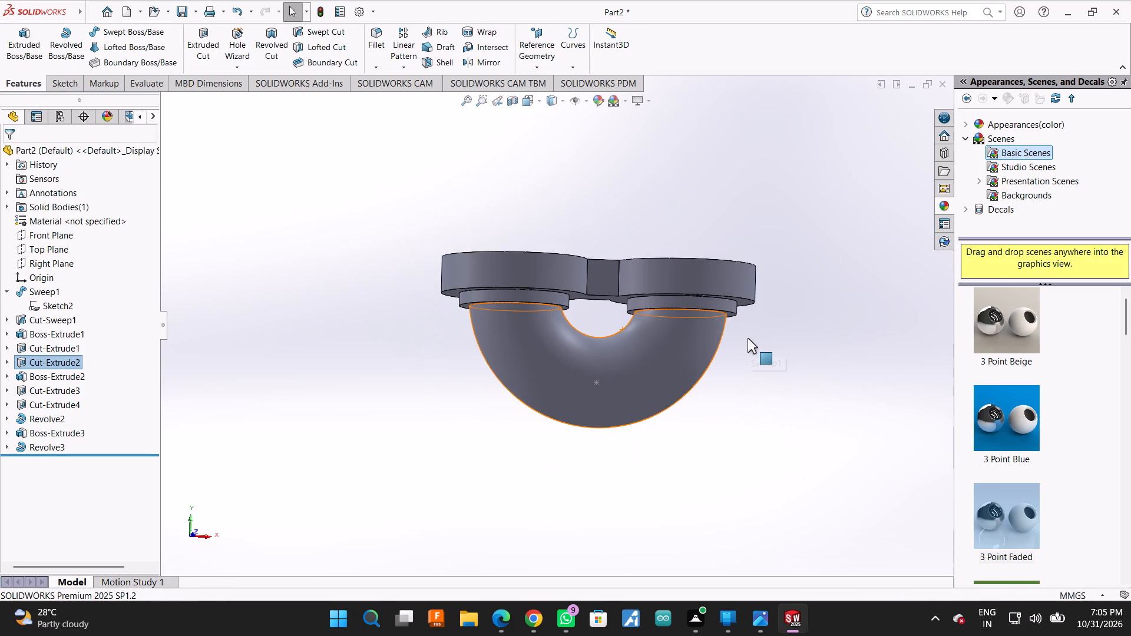
pyautogui.rightClick(748, 338)
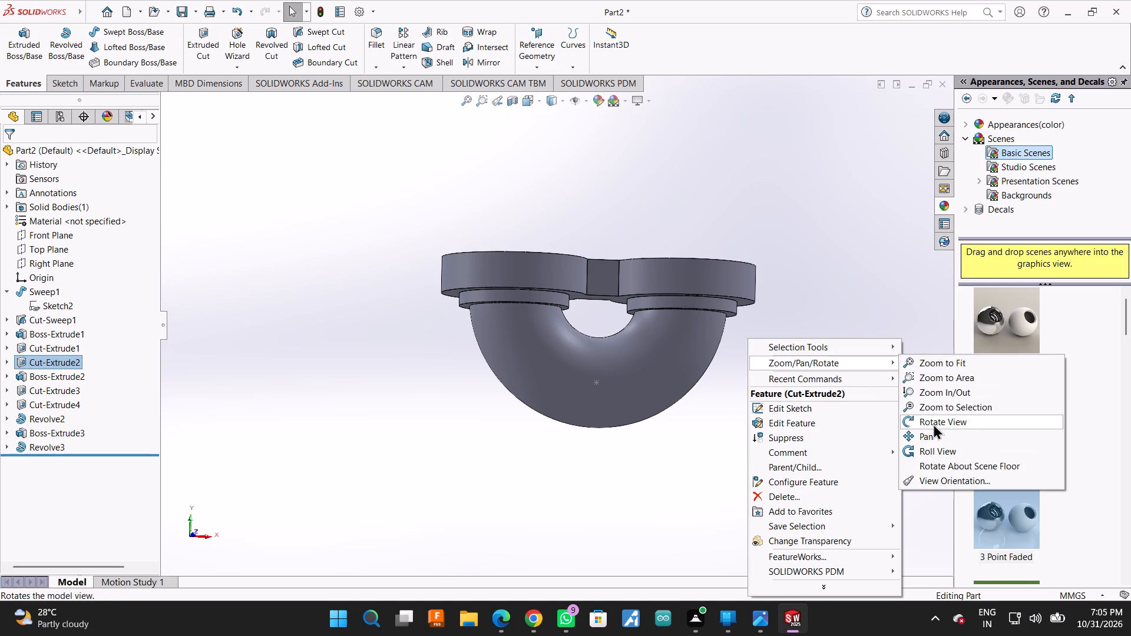
pyautogui.click(933, 423)
pyautogui.moveTo(774, 427); pyautogui.dragTo(766, 300)
pyautogui.scroll(-9, 698, 299)
pyautogui.scroll(3, 698, 299)
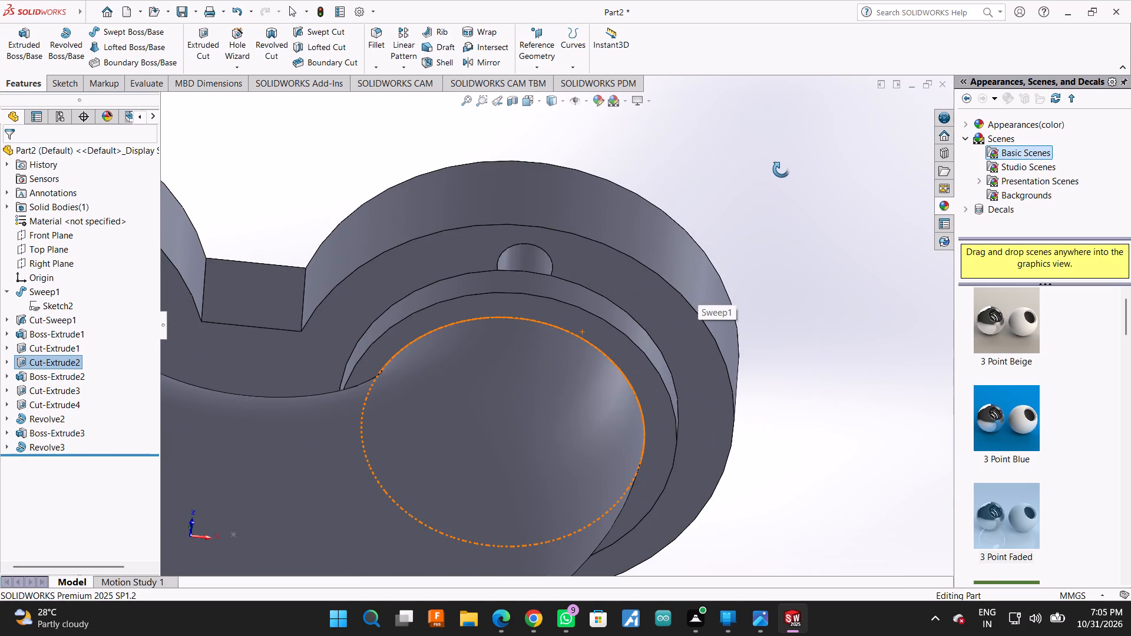
pyautogui.moveTo(781, 170); pyautogui.dragTo(751, 368)
pyautogui.scroll(6, 761, 390)
pyautogui.moveTo(227, 366); pyautogui.dragTo(272, 333)
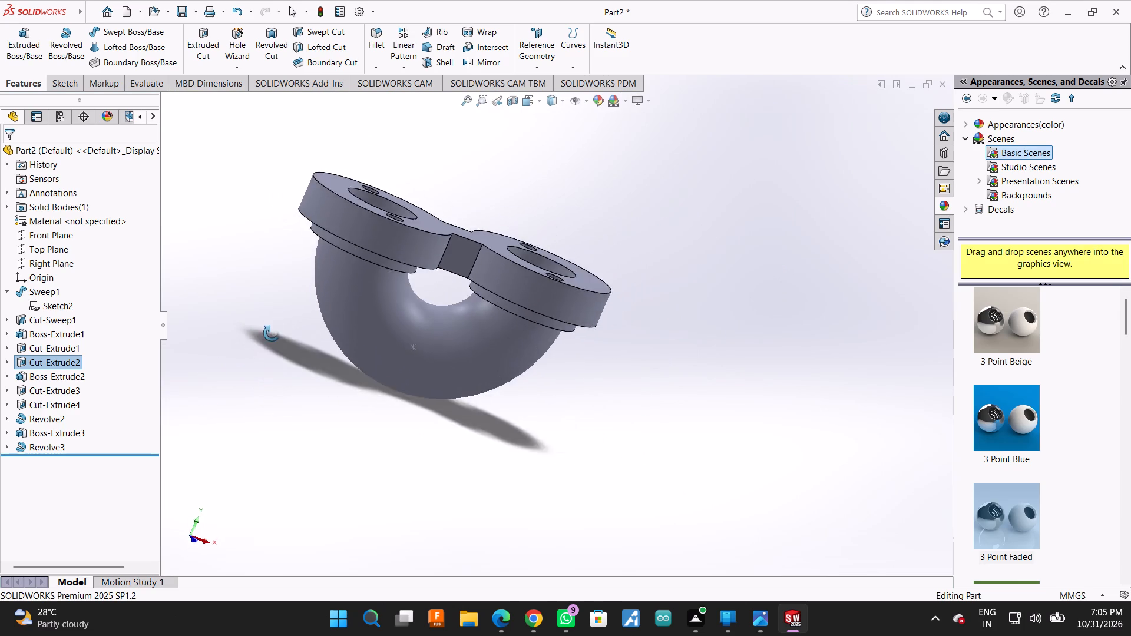
pyautogui.moveTo(272, 333); pyautogui.dragTo(352, 216)
pyautogui.scroll(-6, 607, 218)
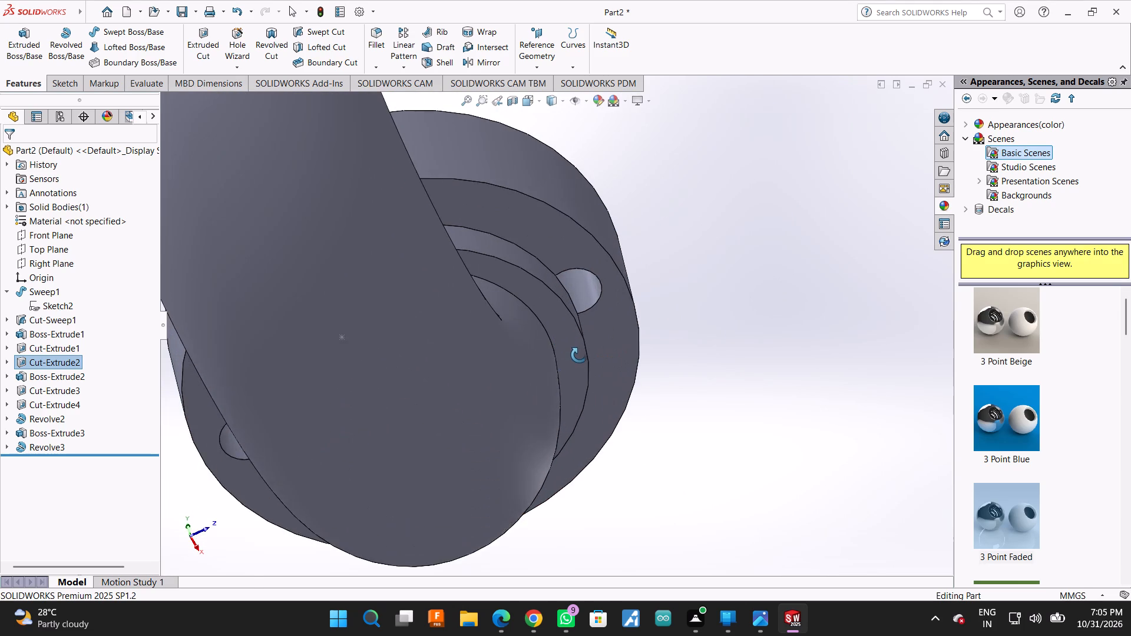
pyautogui.scroll(-1, 579, 355)
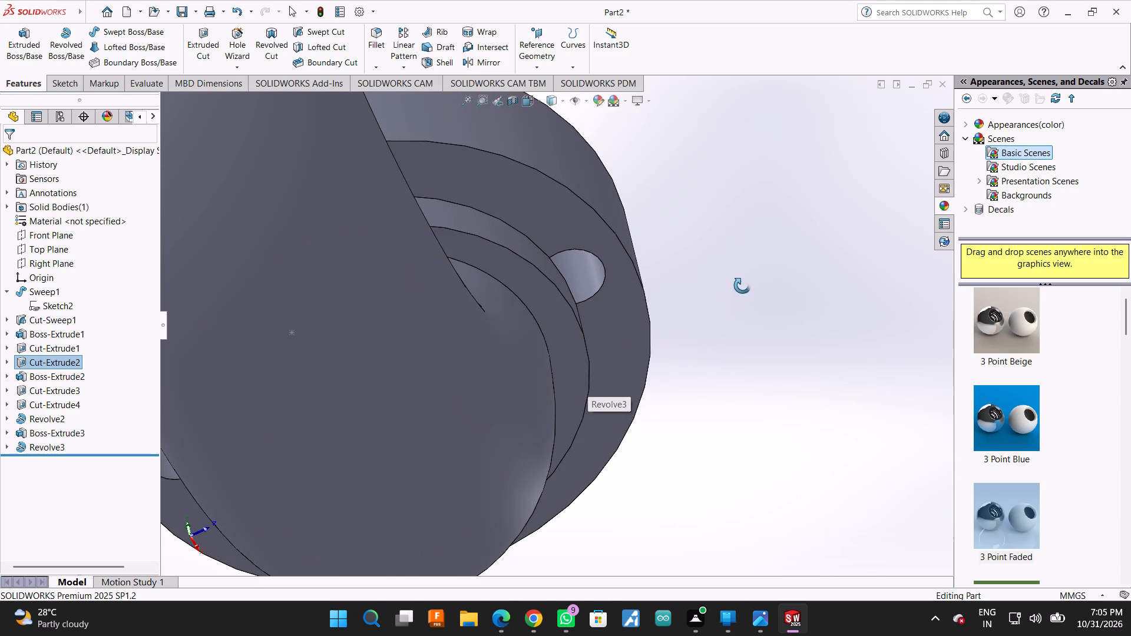
pyautogui.moveTo(742, 286); pyautogui.dragTo(720, 323)
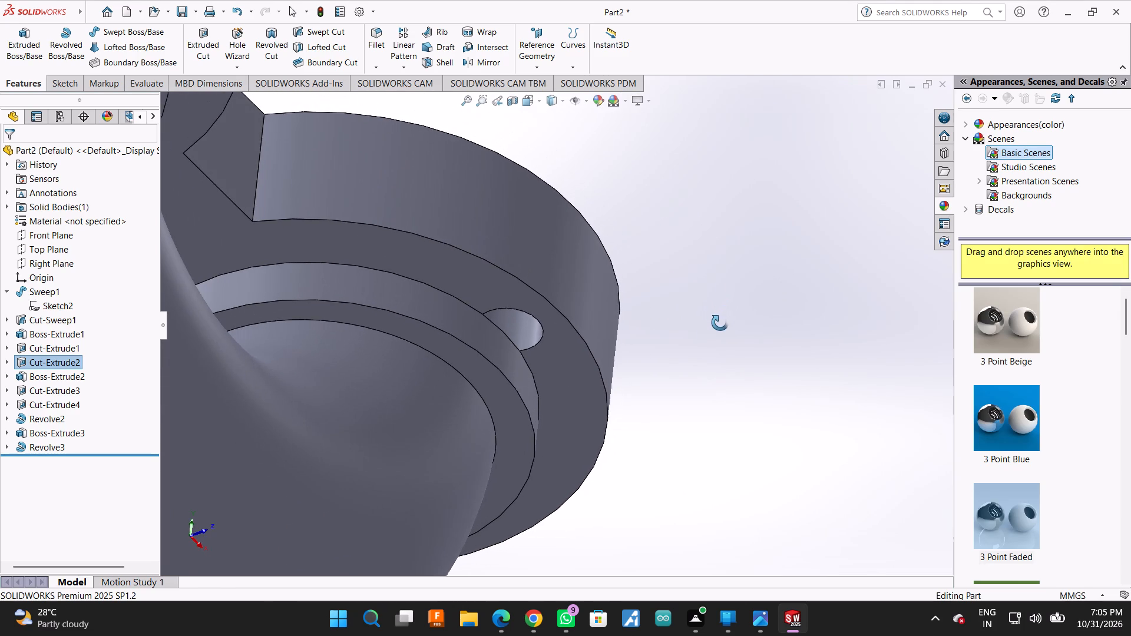
pyautogui.moveTo(720, 323); pyautogui.dragTo(727, 326)
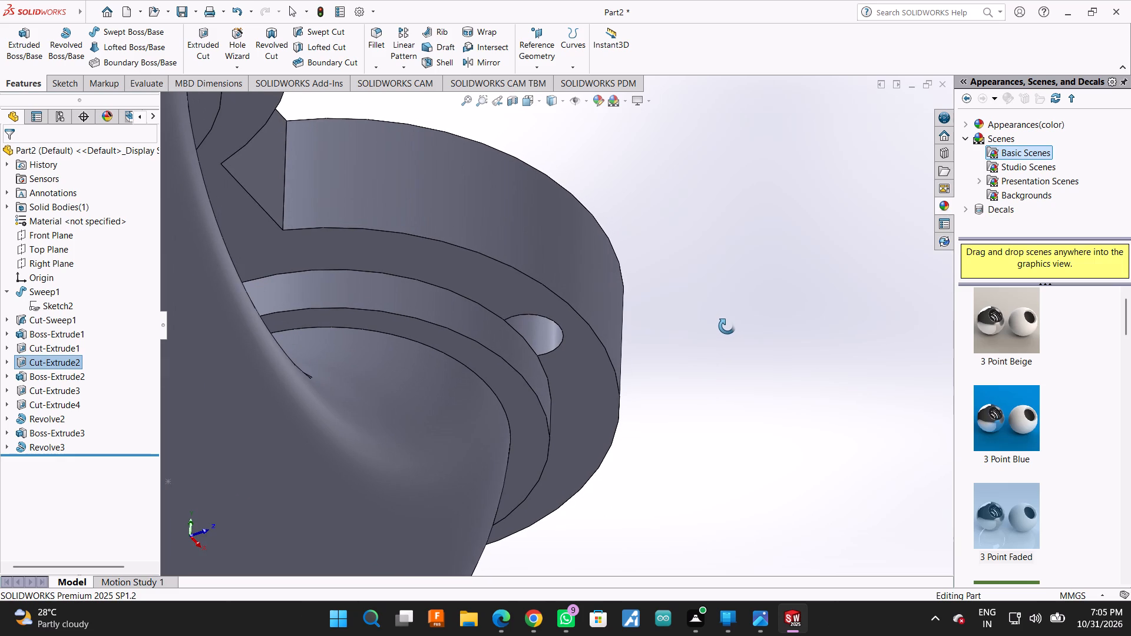
pyautogui.moveTo(729, 319); pyautogui.dragTo(726, 336)
pyautogui.scroll(3, 726, 336)
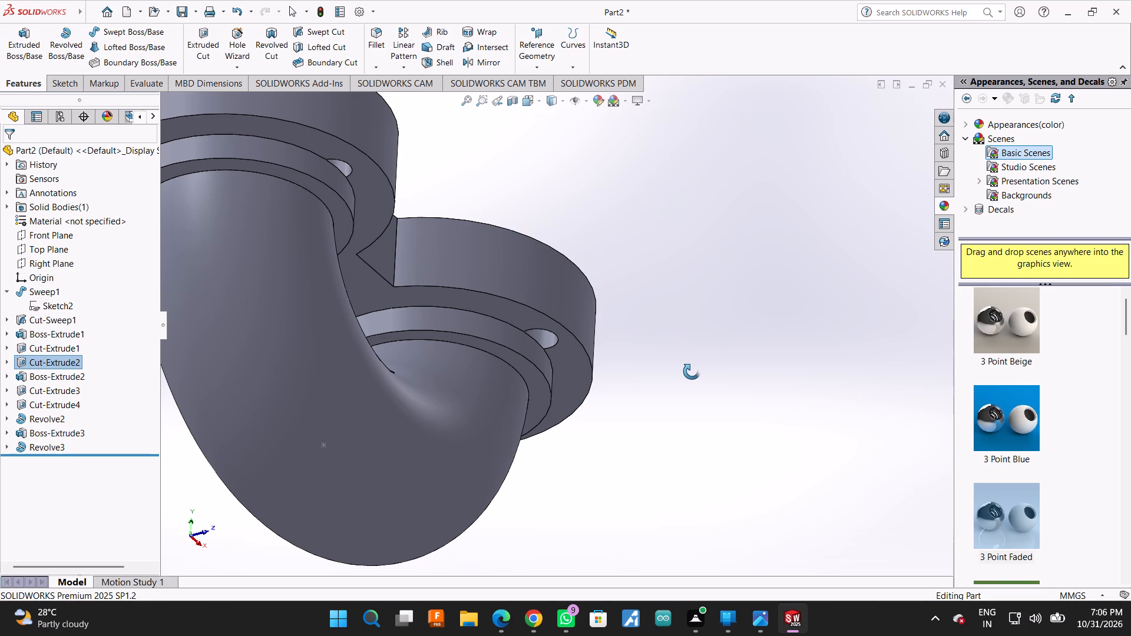
pyautogui.scroll(3, 495, 256)
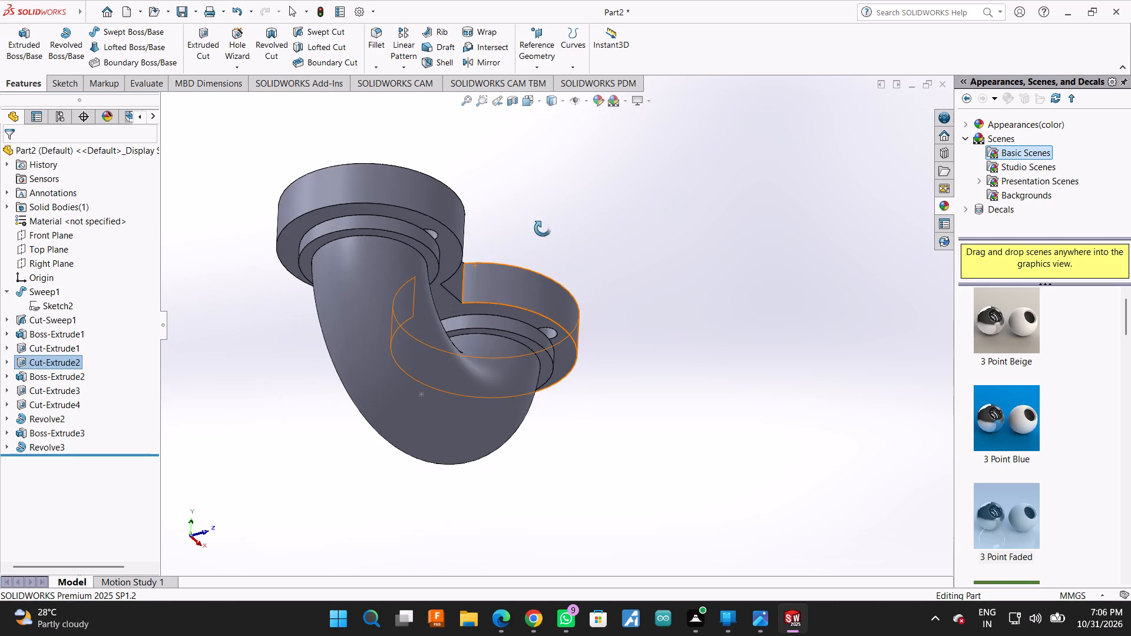
pyautogui.moveTo(594, 259); pyautogui.dragTo(504, 349)
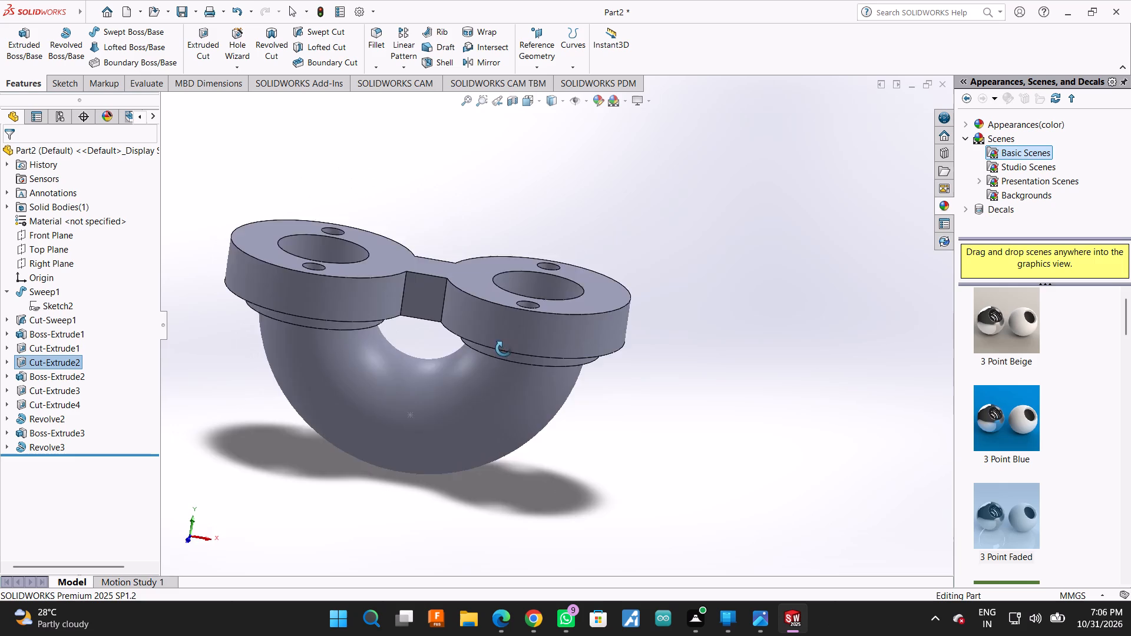
pyautogui.moveTo(504, 349); pyautogui.dragTo(525, 327)
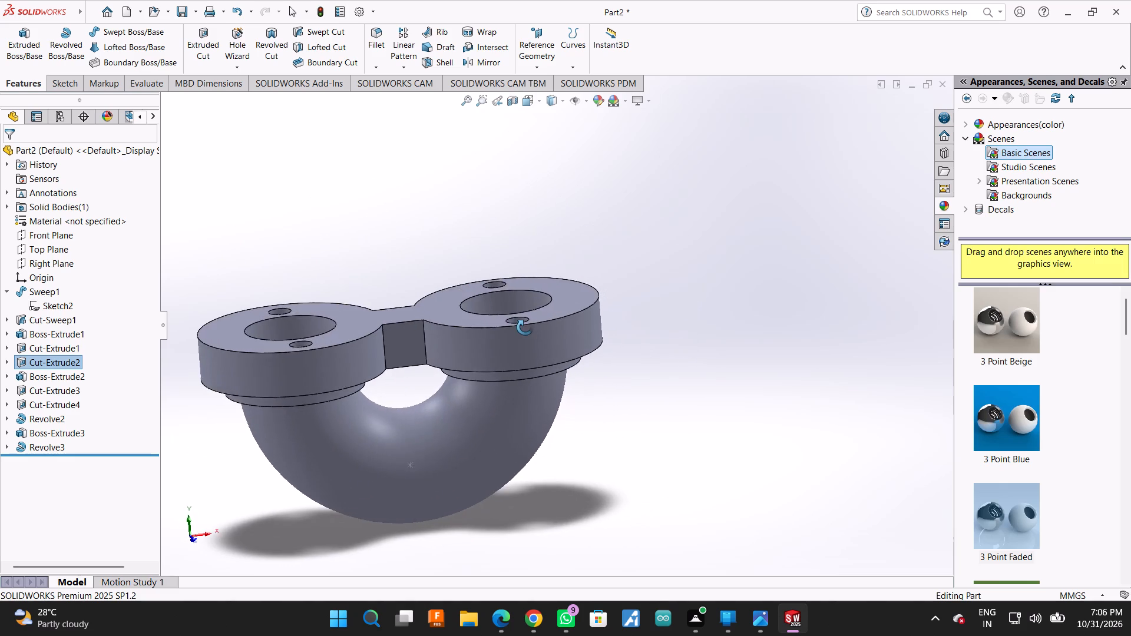
pyautogui.moveTo(525, 327); pyautogui.dragTo(526, 333)
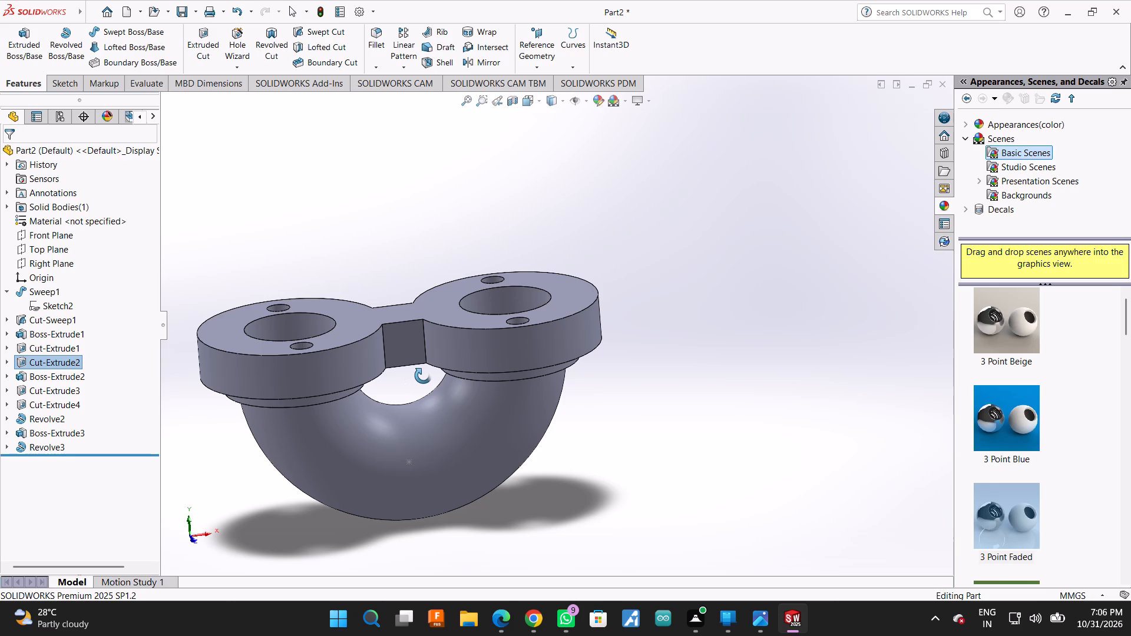
pyautogui.press('Escape')
pyautogui.scroll(2, 468, 396)
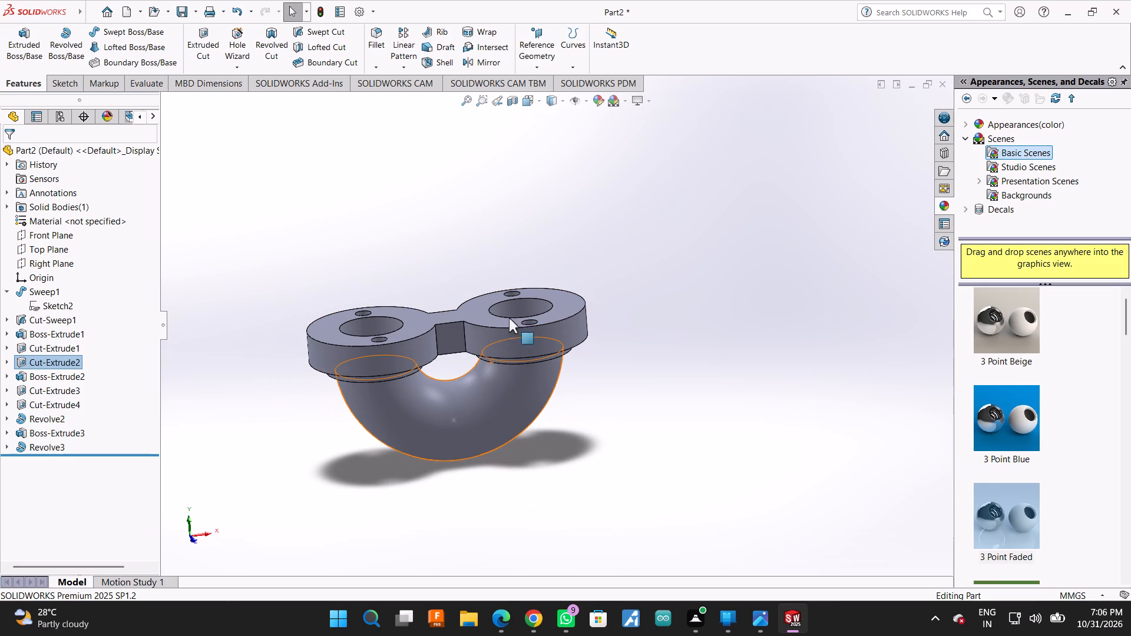
pyautogui.click(49, 235)
pyautogui.click(114, 216)
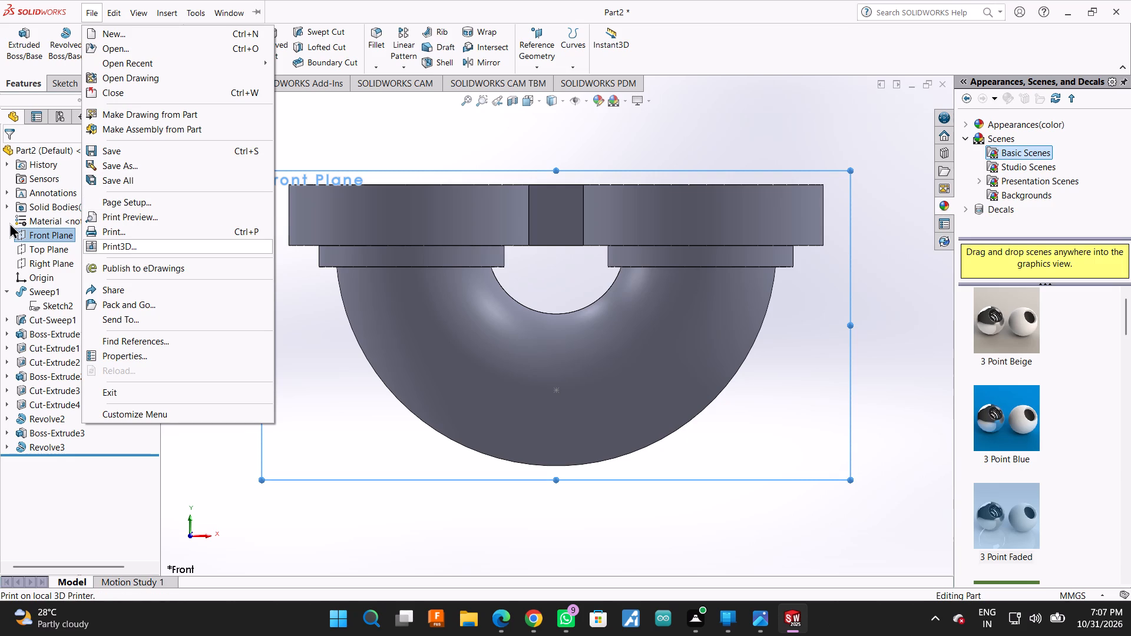
pyautogui.scroll(3, 7, 223)
pyautogui.click(507, 153)
pyautogui.rightClick(507, 153)
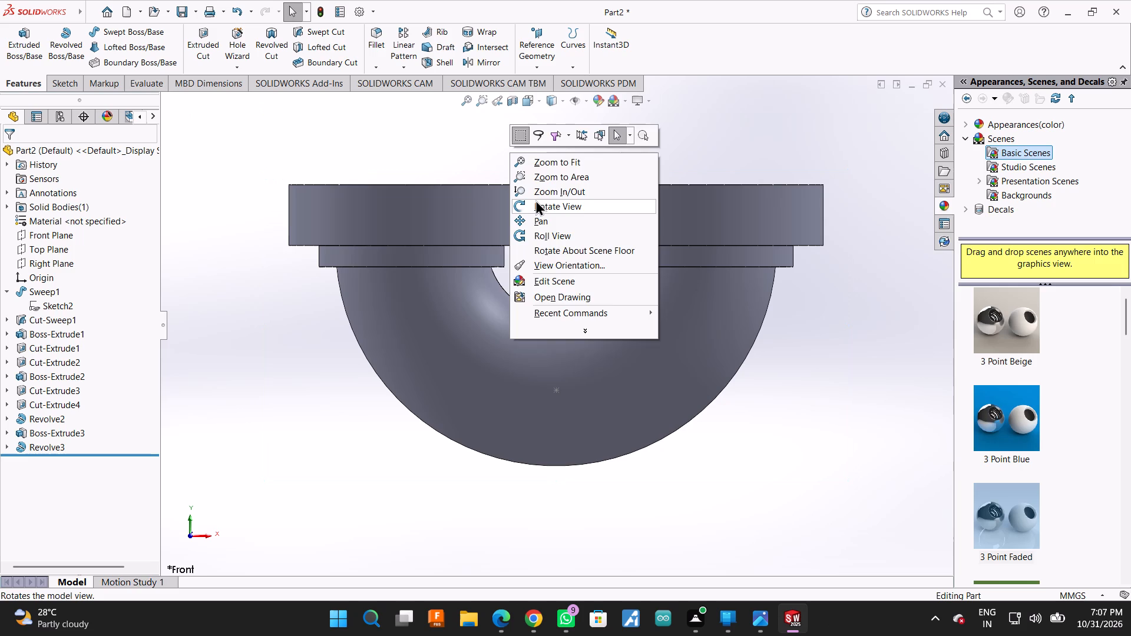
pyautogui.click(535, 200)
pyautogui.moveTo(692, 157); pyautogui.dragTo(670, 223)
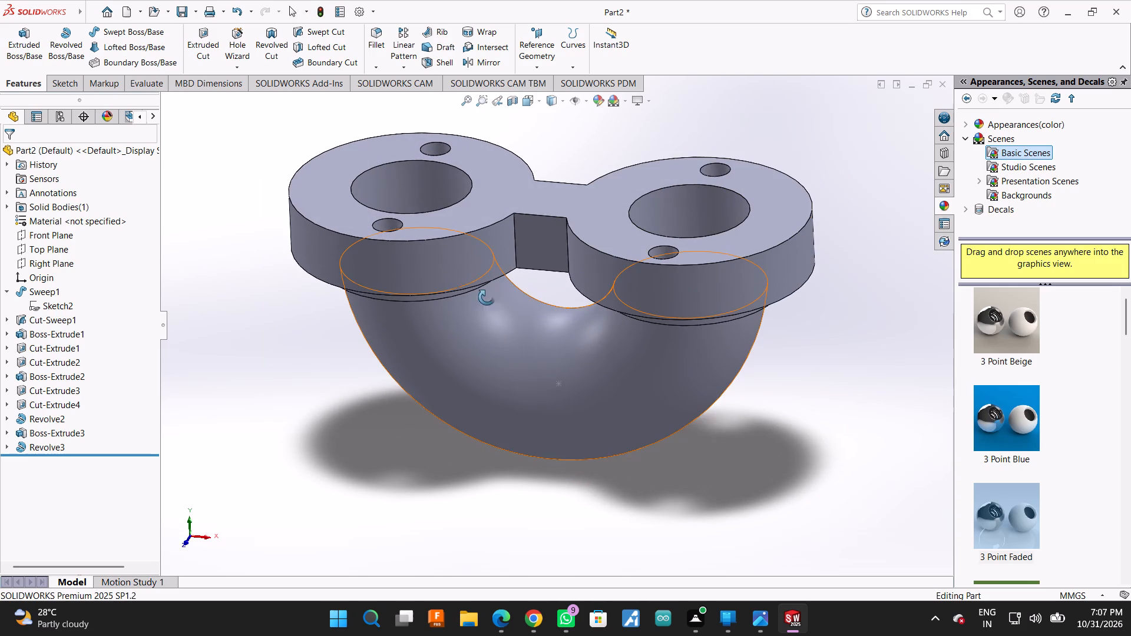
pyautogui.press('Escape')
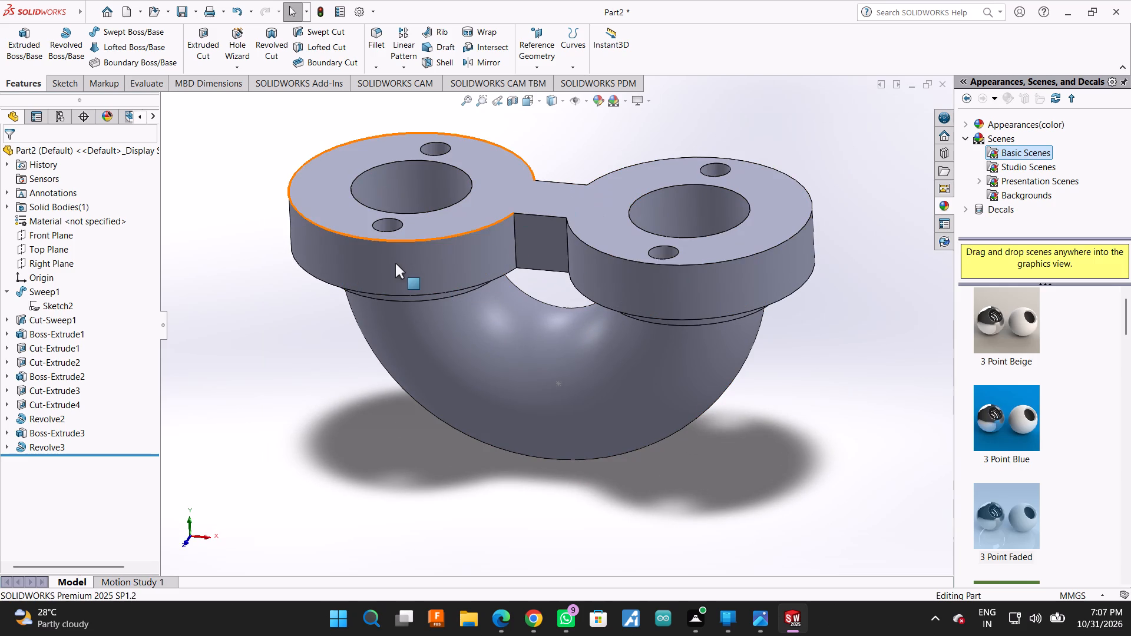
# Create a reference plane offset 220 mm from the flanges' top face, flipped to lie below the U-shaped pipe.
pyautogui.click(490, 190)
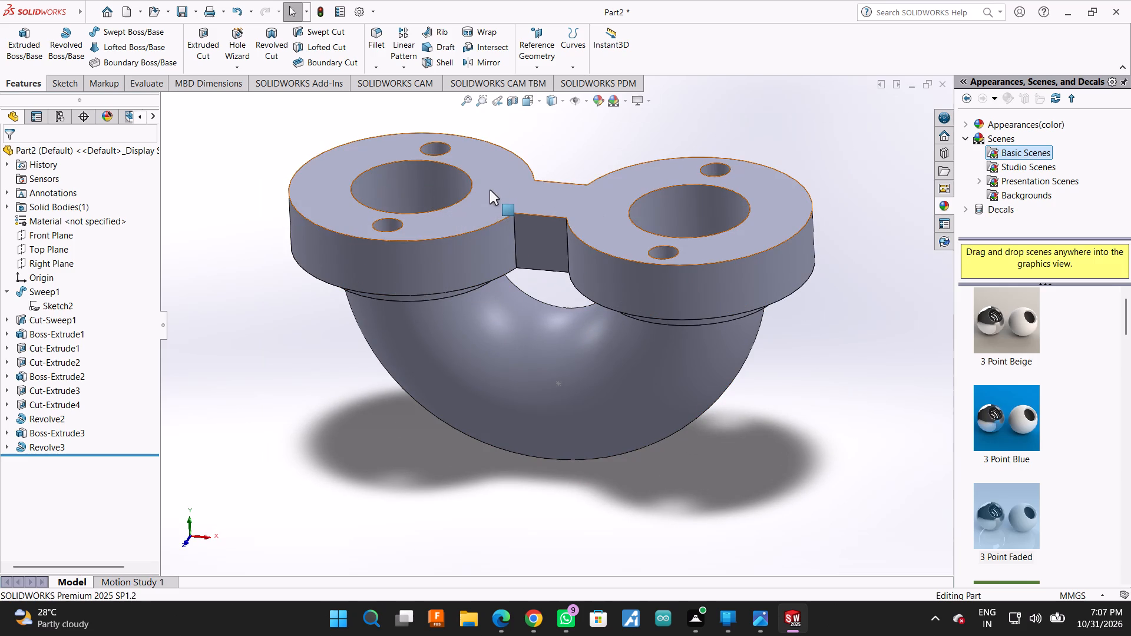
pyautogui.click(534, 68)
pyautogui.click(535, 81)
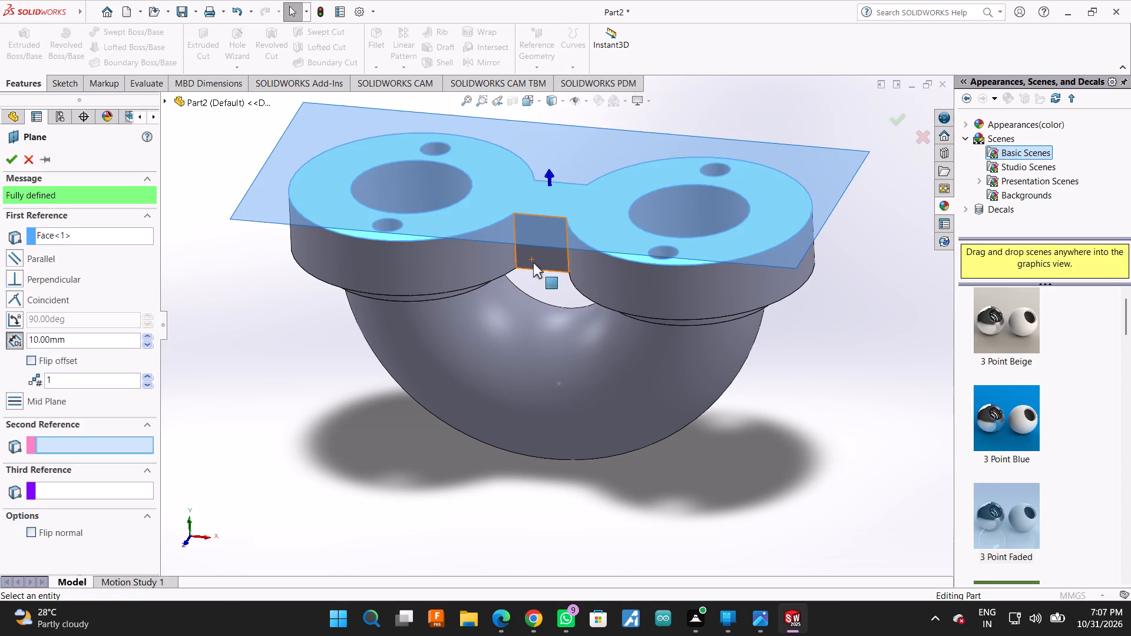
pyautogui.scroll(1, 518, 320)
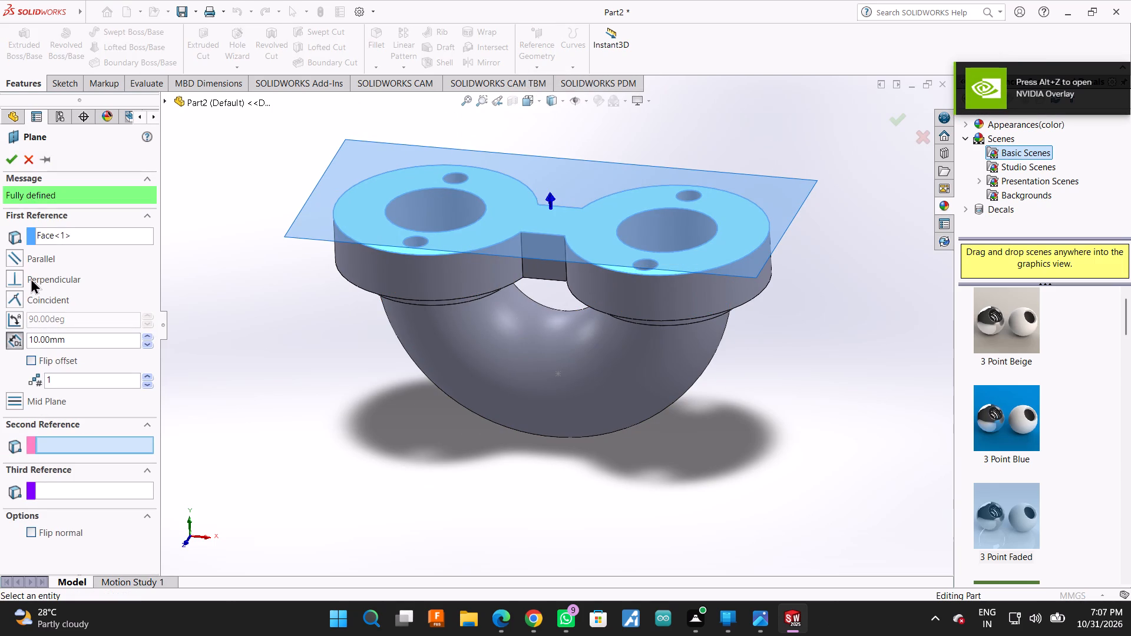
pyautogui.click(30, 356)
pyautogui.click(30, 356)
pyautogui.click(30, 356)
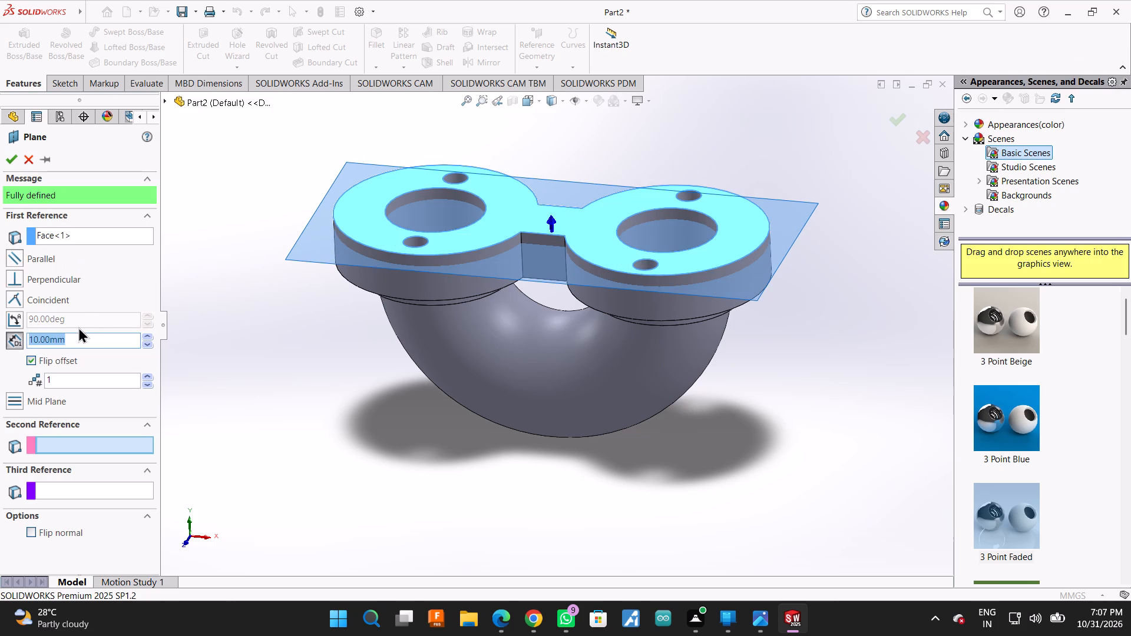
pyautogui.write('220')
pyautogui.press('Return')
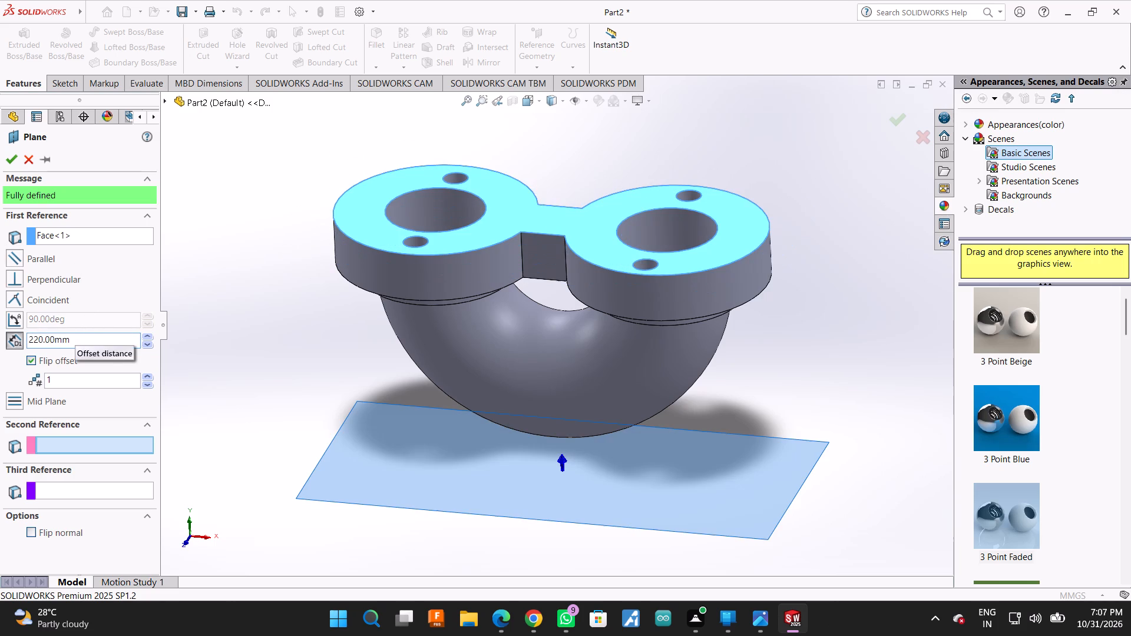
pyautogui.click(8, 158)
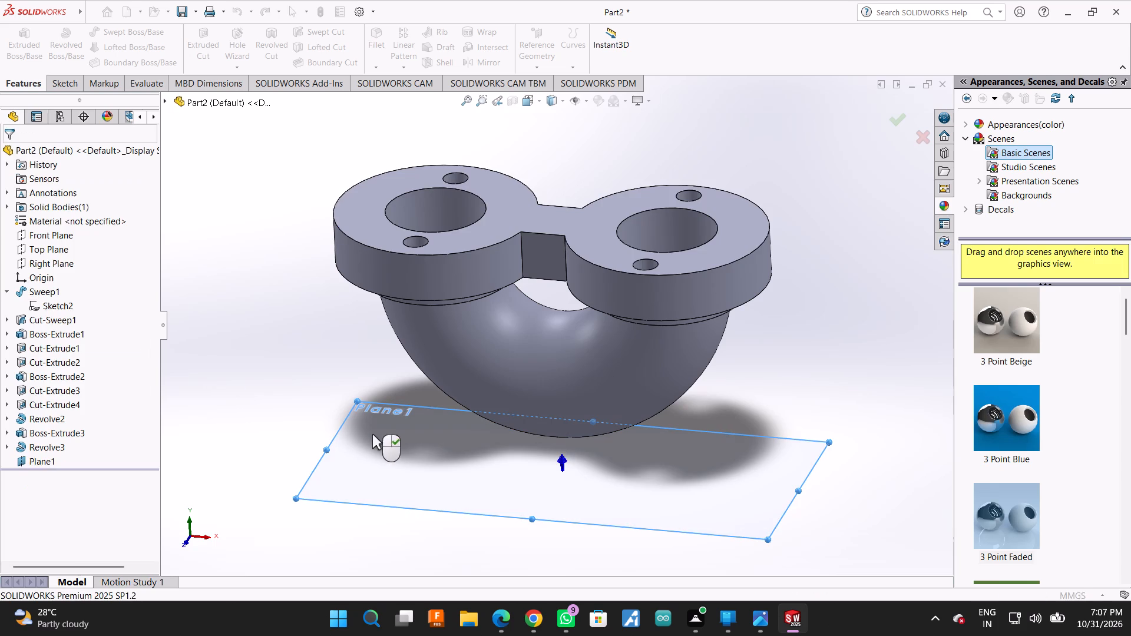
# Sketch a circle centred on the origin on the new offset plane and dimension its diameter to 230 mm.
pyautogui.click(510, 462)
pyautogui.click(562, 423)
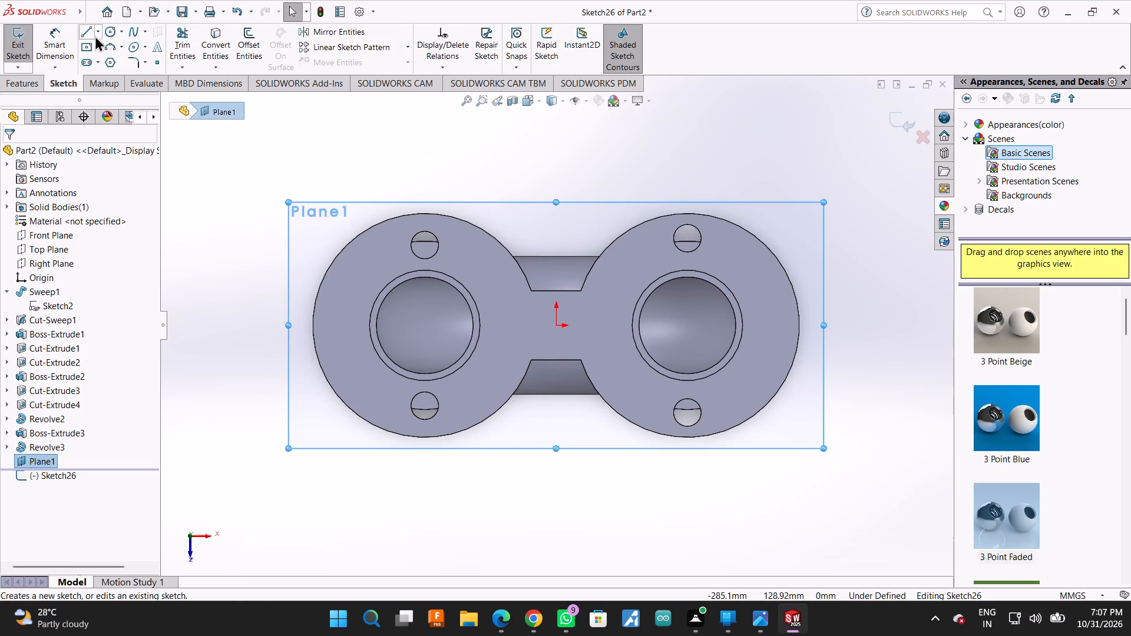
pyautogui.click(104, 34)
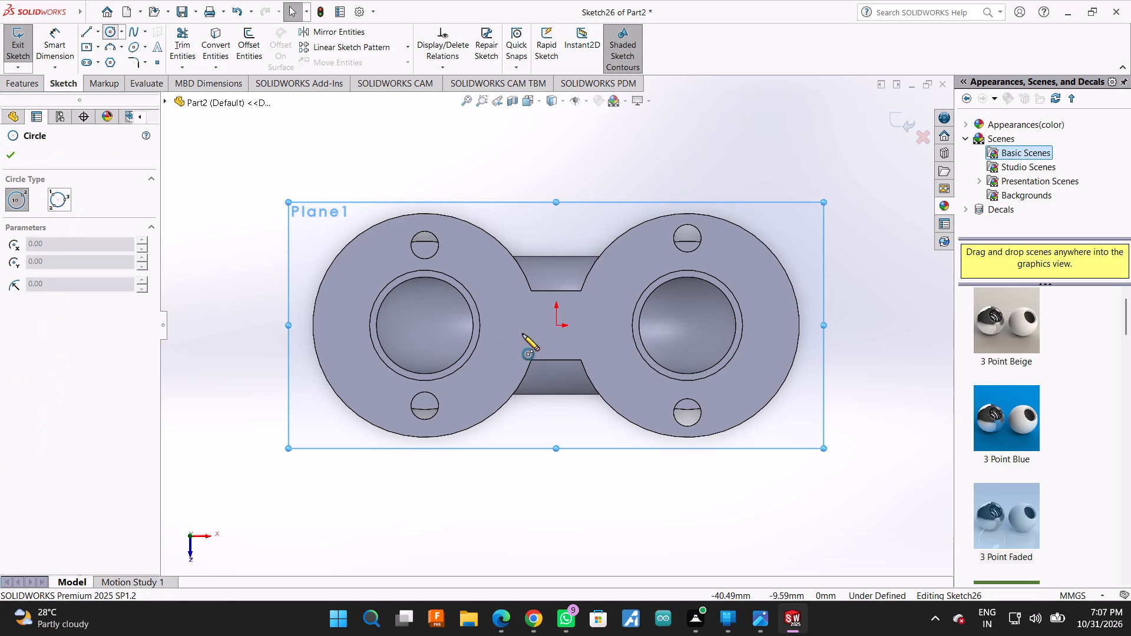
pyautogui.click(555, 326)
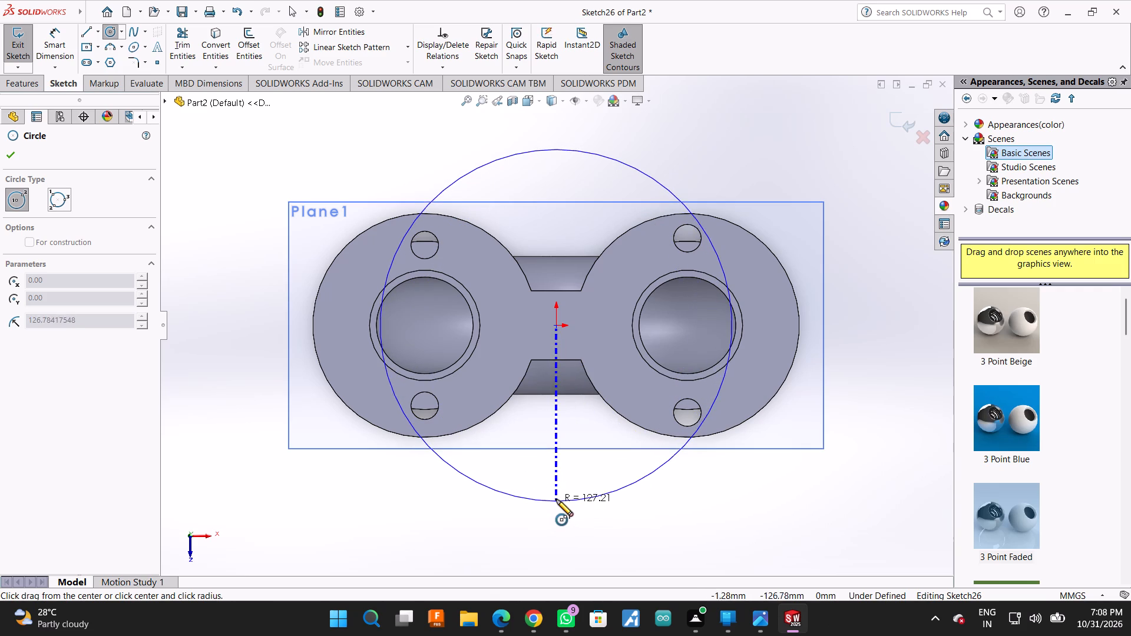
pyautogui.click(557, 499)
pyautogui.click(53, 29)
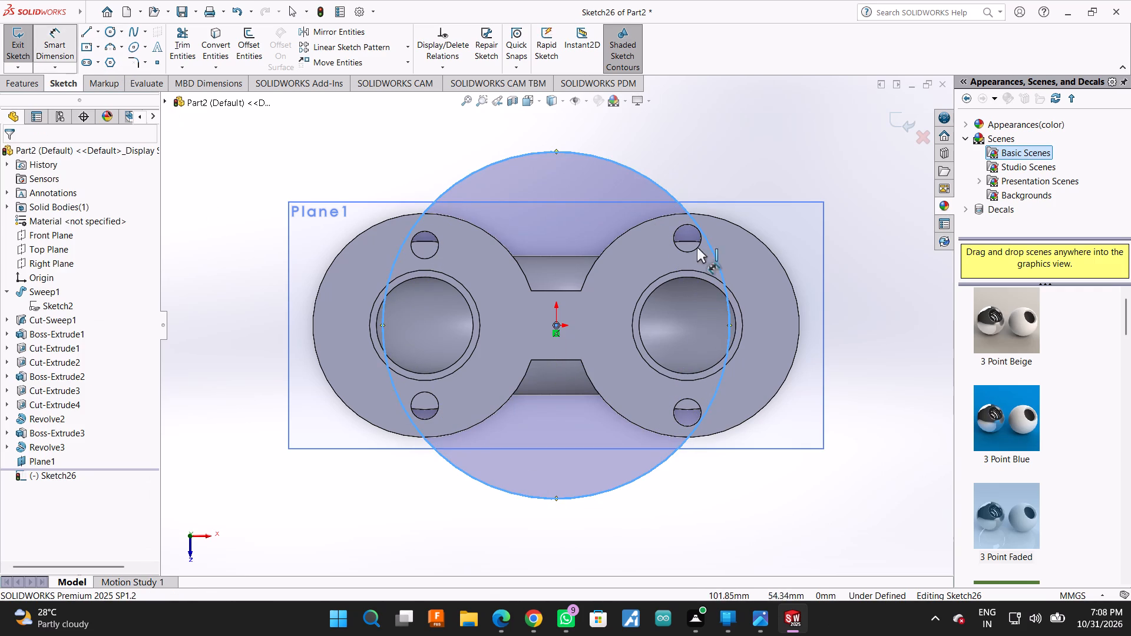
pyautogui.click(669, 198)
pyautogui.click(739, 142)
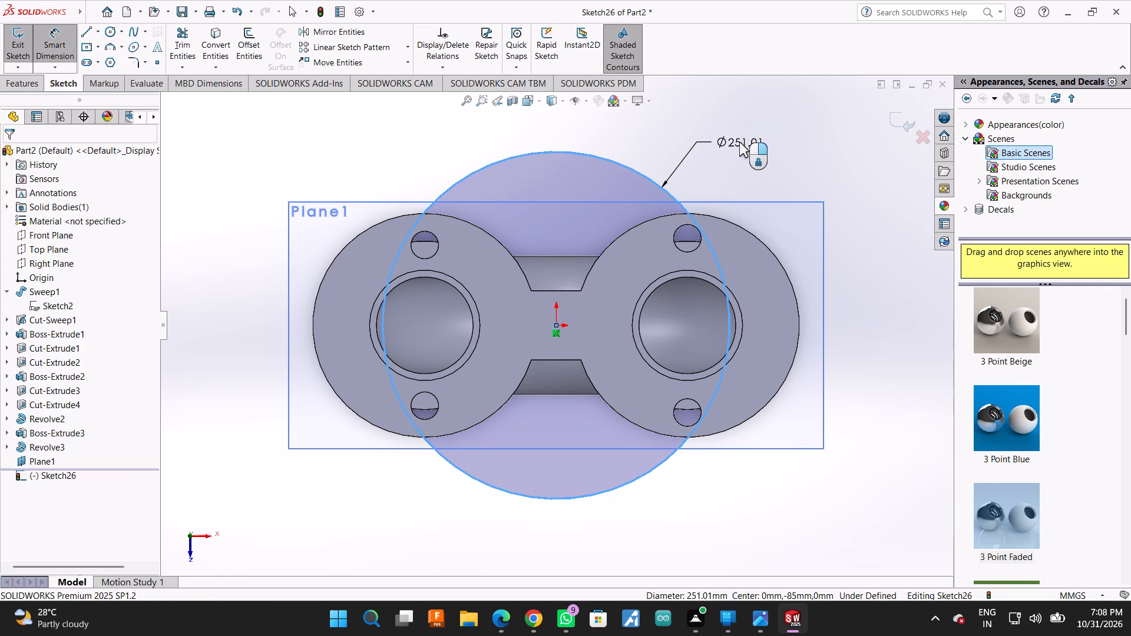
pyautogui.write('230')
pyautogui.press('Return')
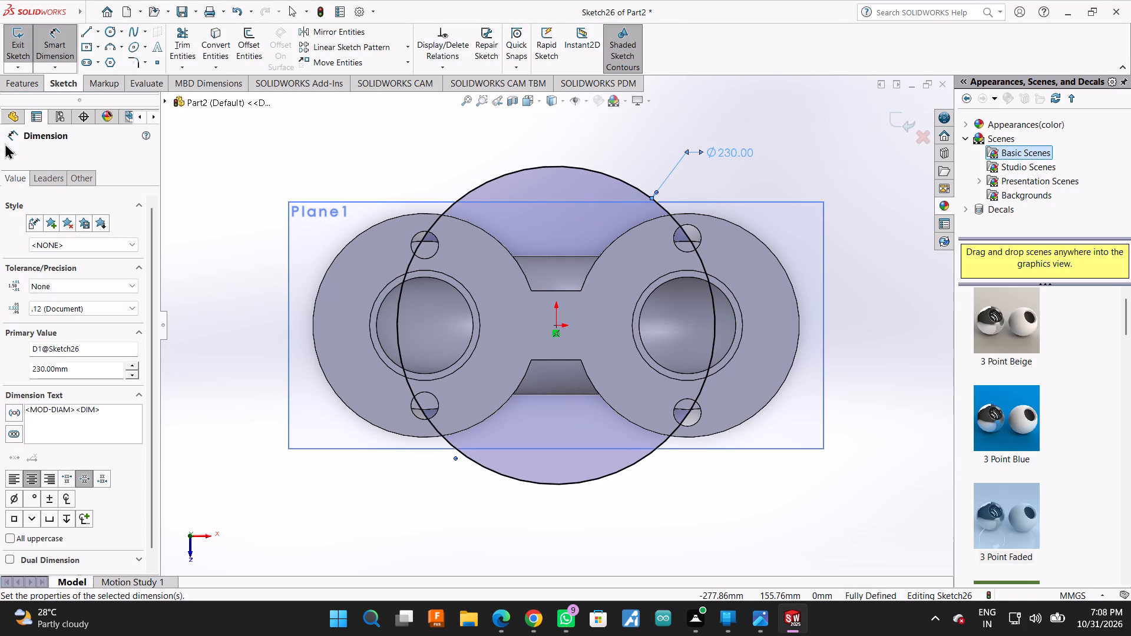
pyautogui.click(5, 150)
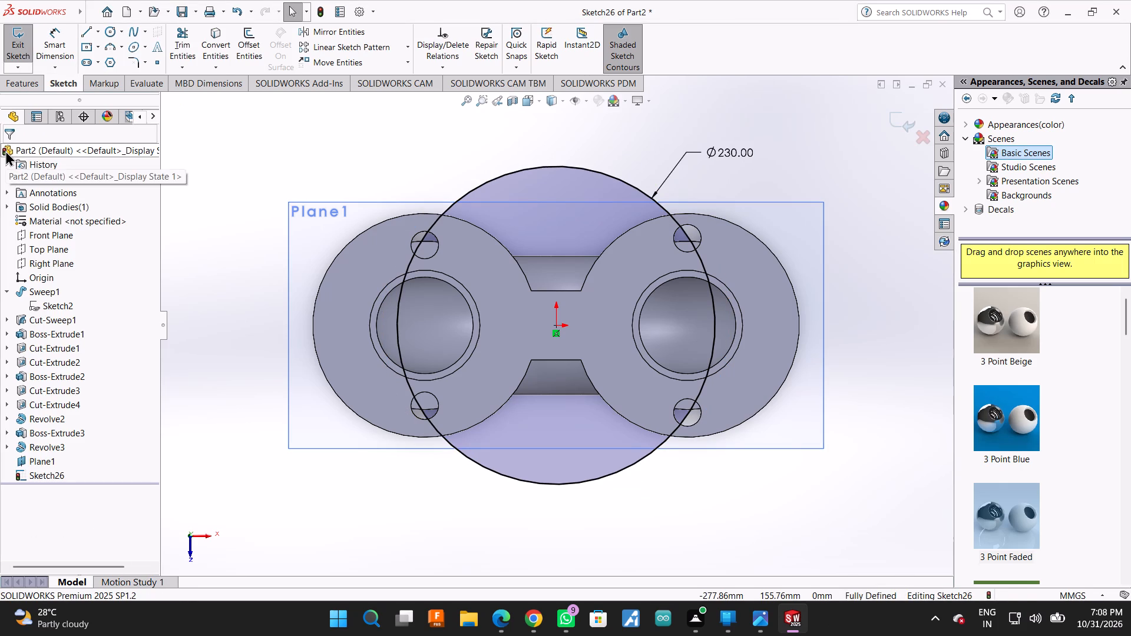
# Extrude the 230 mm circle upward toward the bend as a 32 mm thick blind boss.
pyautogui.click(24, 82)
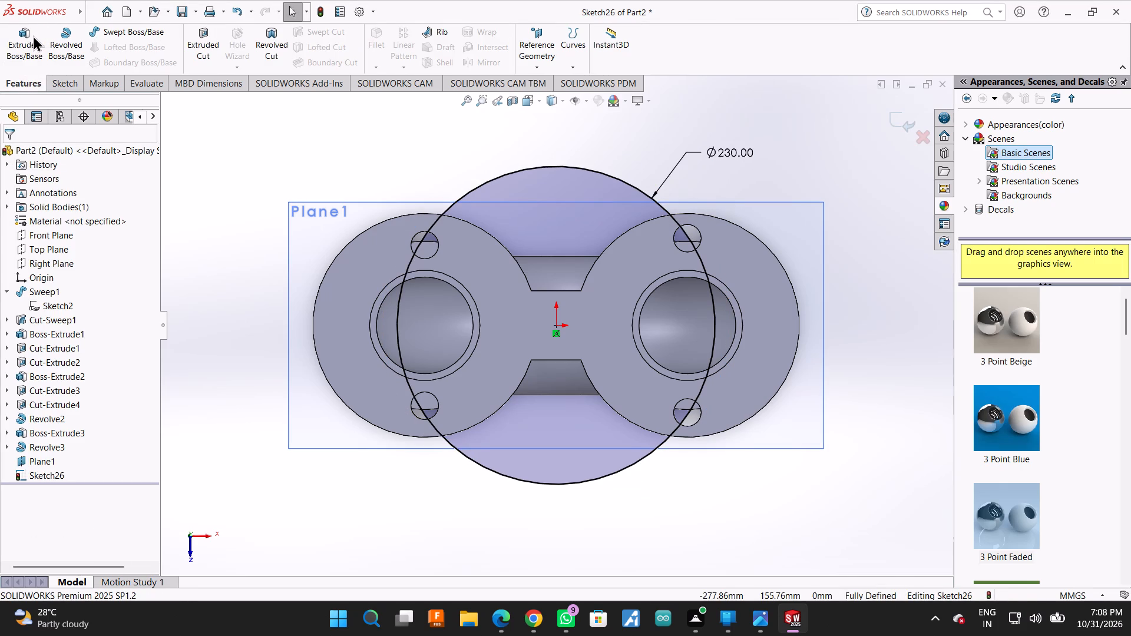
pyautogui.click(33, 35)
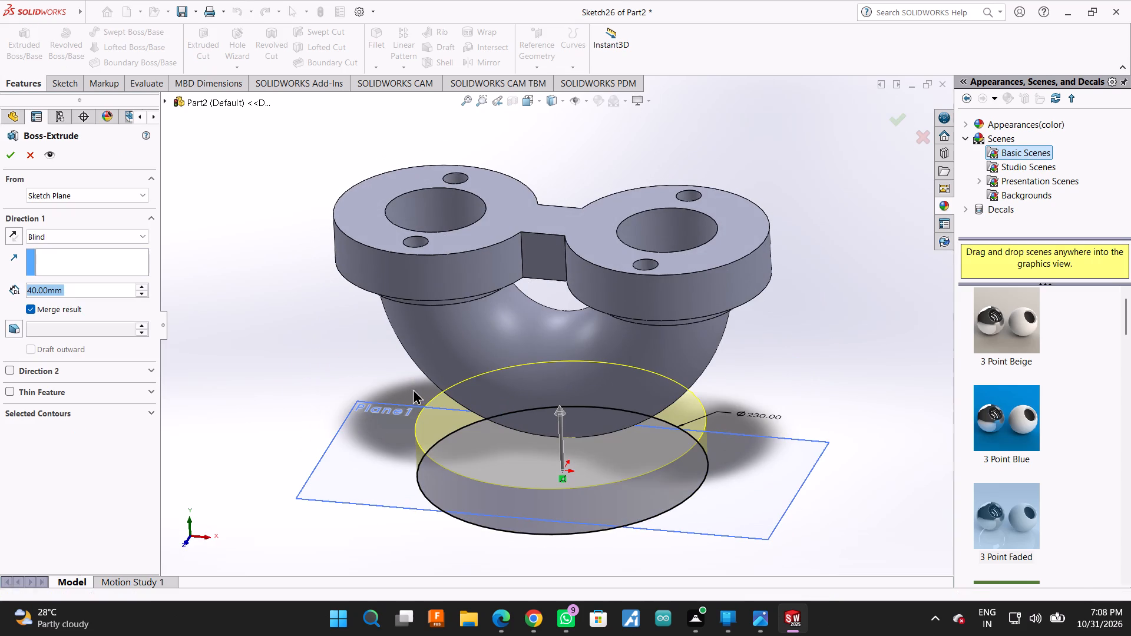
pyautogui.write('32')
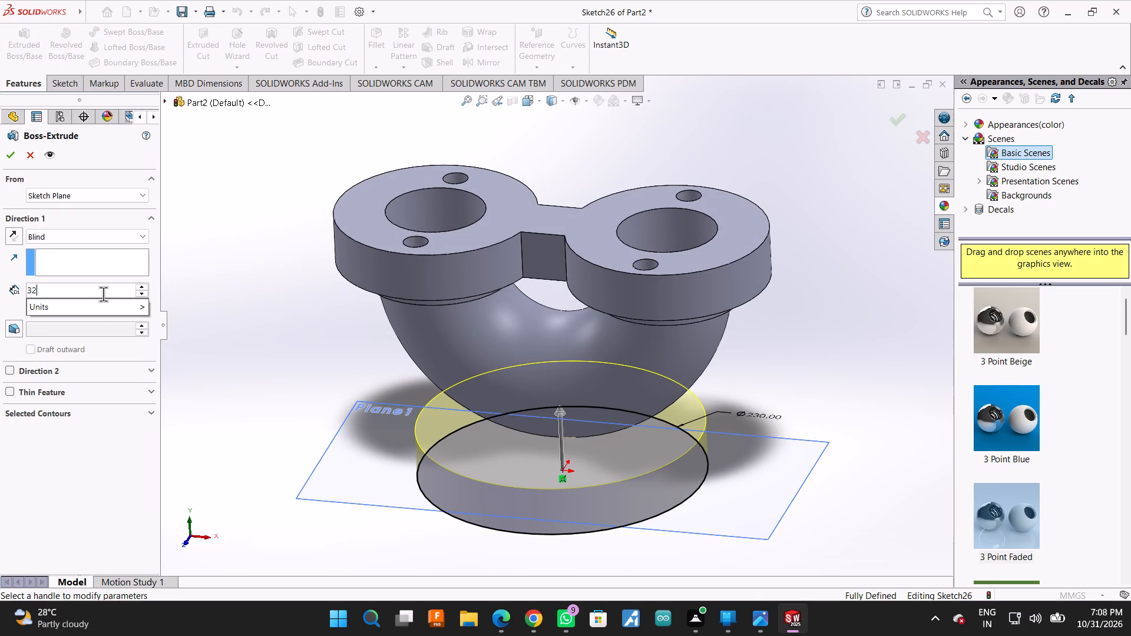
pyautogui.press('Return')
pyautogui.click(2, 154)
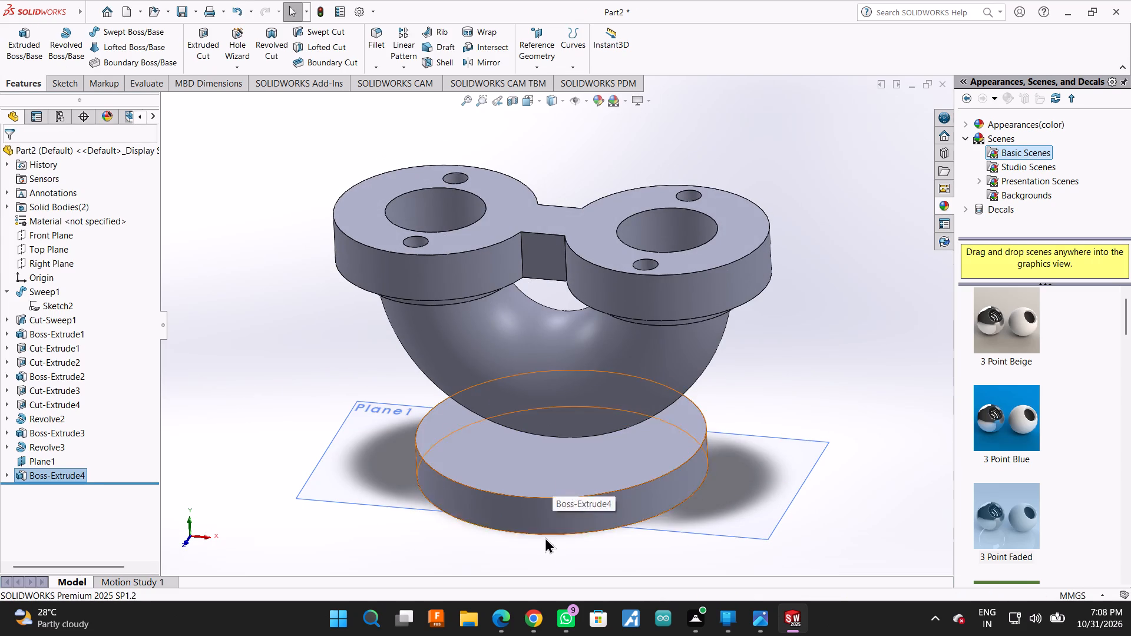
# Examine the base disc and its position under the bend from above, from the side and from beneath.
pyautogui.scroll(3, 543, 537)
pyautogui.scroll(2, 648, 474)
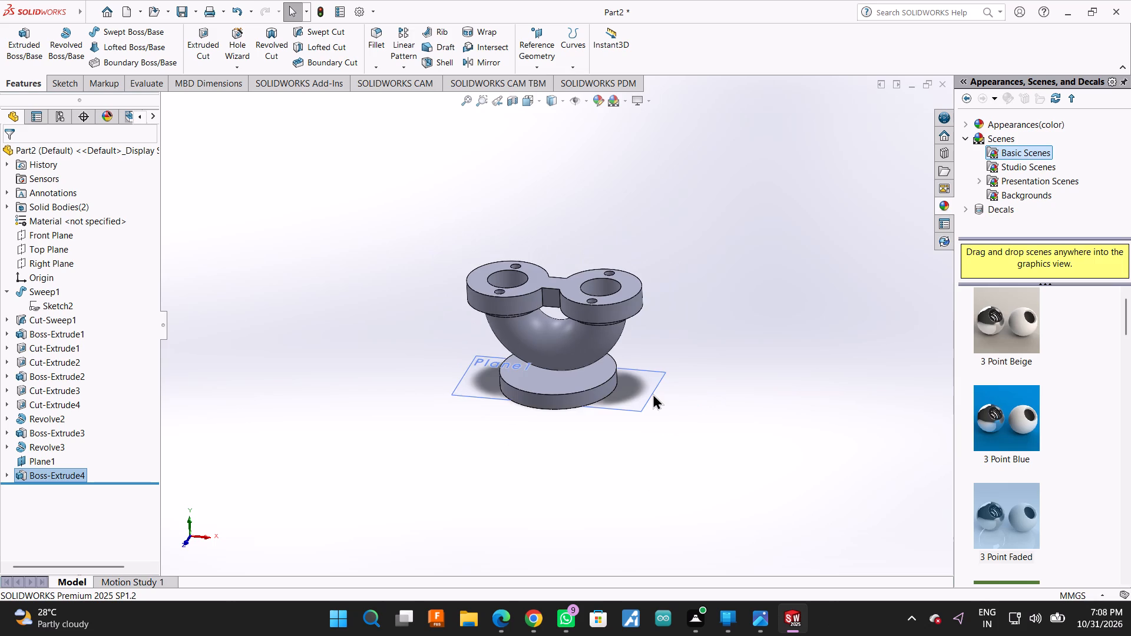
pyautogui.moveTo(644, 396); pyautogui.dragTo(629, 423, button='middle')
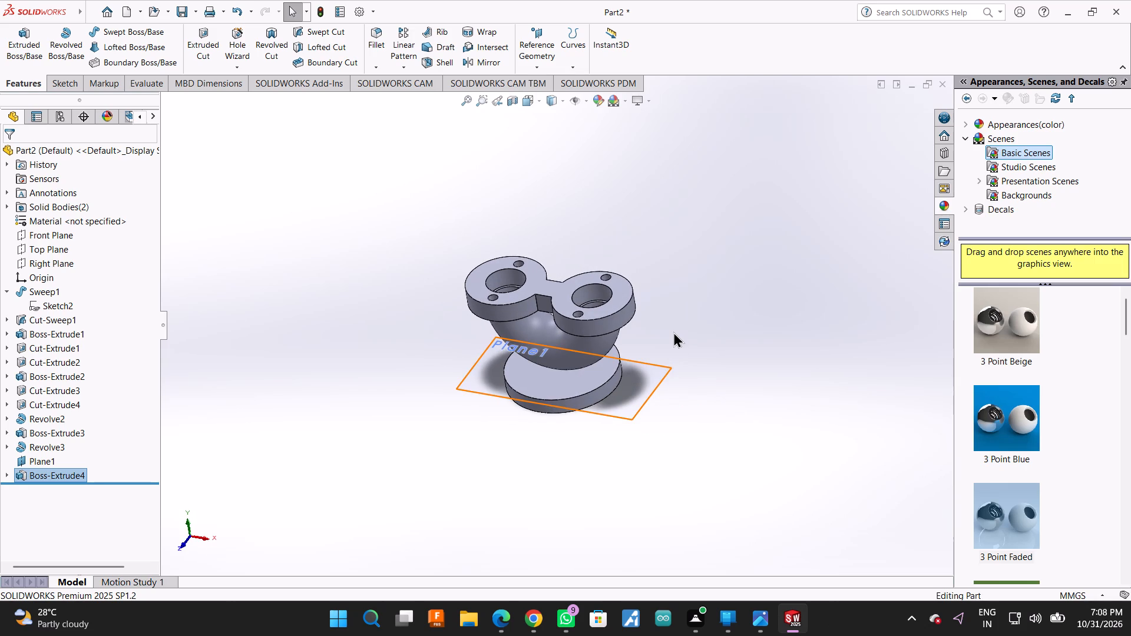
pyautogui.rightClick(673, 332)
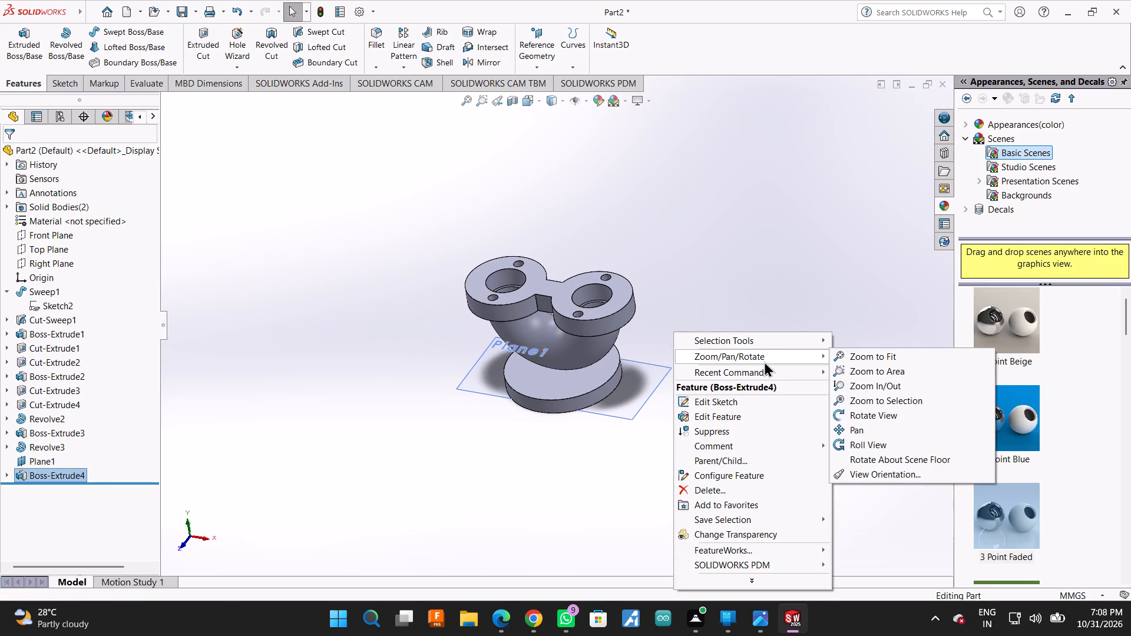
pyautogui.click(846, 415)
pyautogui.moveTo(705, 481); pyautogui.dragTo(753, 410)
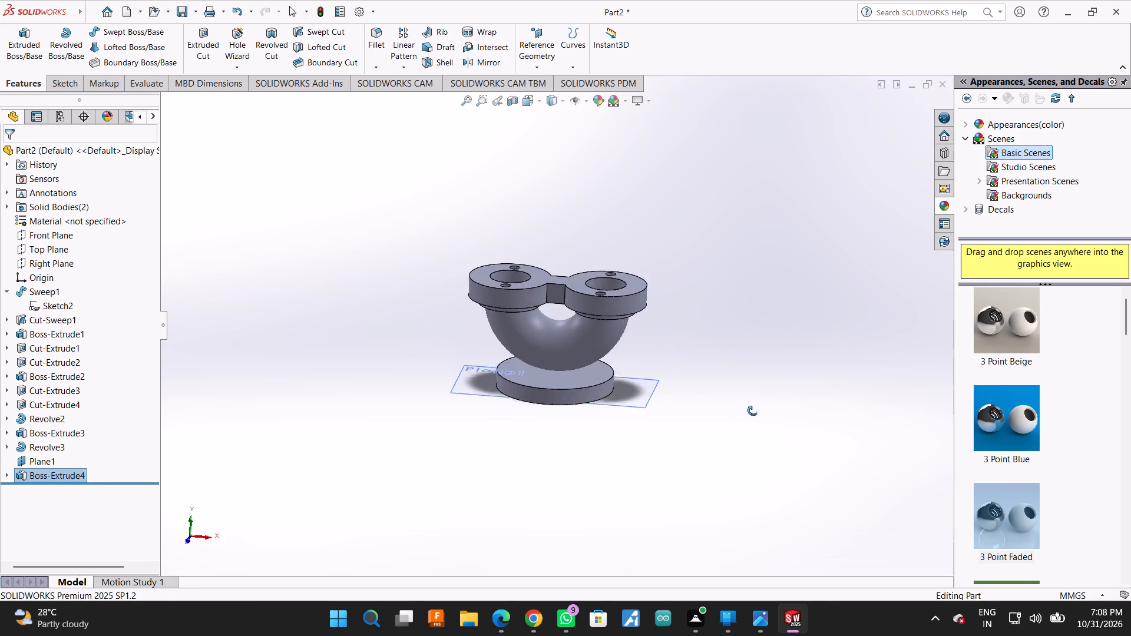
pyautogui.moveTo(753, 410); pyautogui.dragTo(755, 409)
pyautogui.scroll(-5, 586, 368)
pyautogui.moveTo(552, 529); pyautogui.dragTo(533, 501)
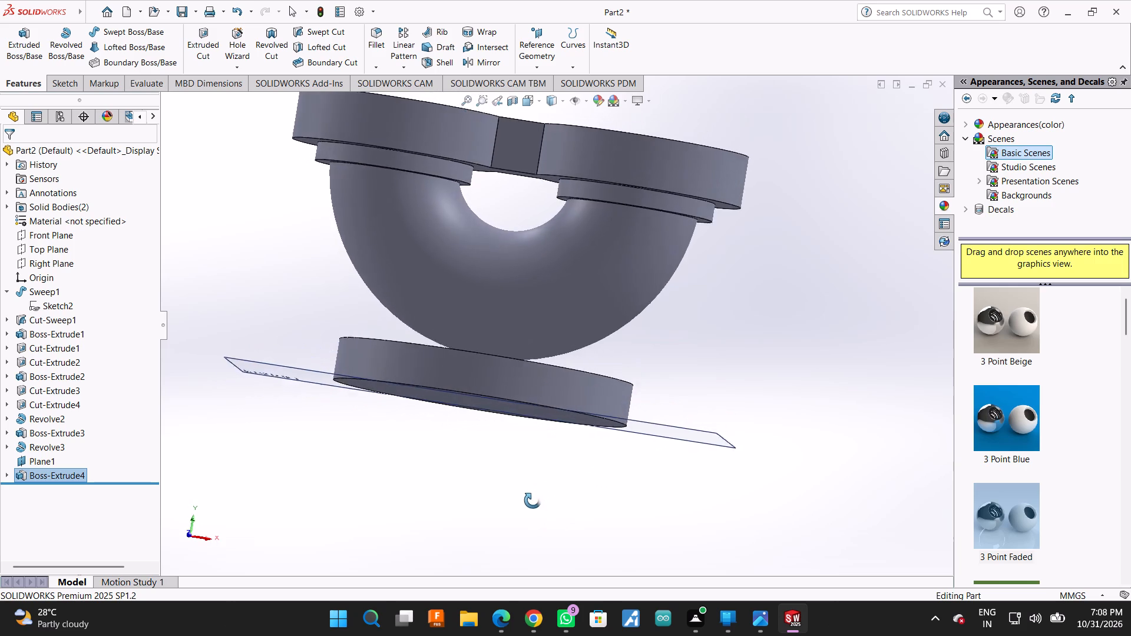
pyautogui.moveTo(533, 501); pyautogui.dragTo(548, 625)
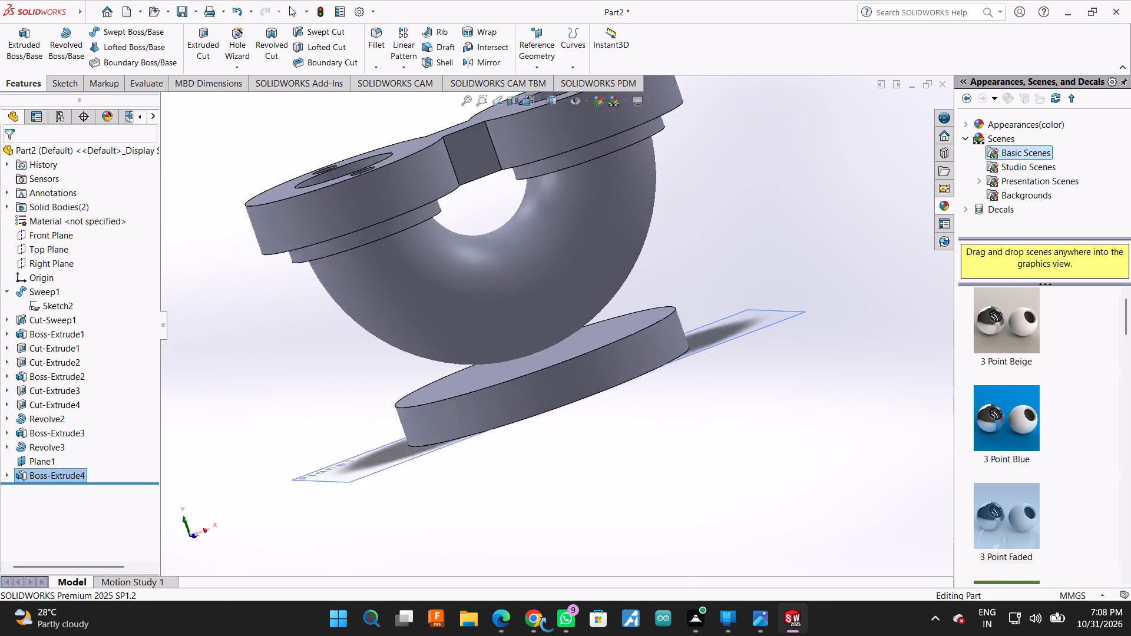
pyautogui.moveTo(548, 625); pyautogui.dragTo(502, 629)
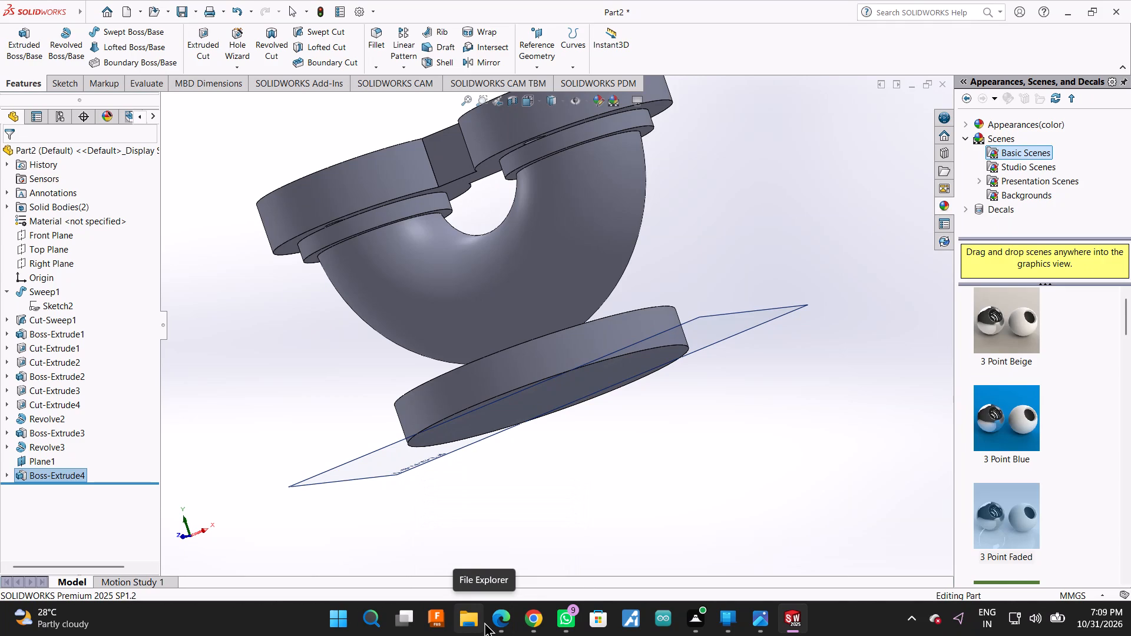
pyautogui.scroll(1, 544, 356)
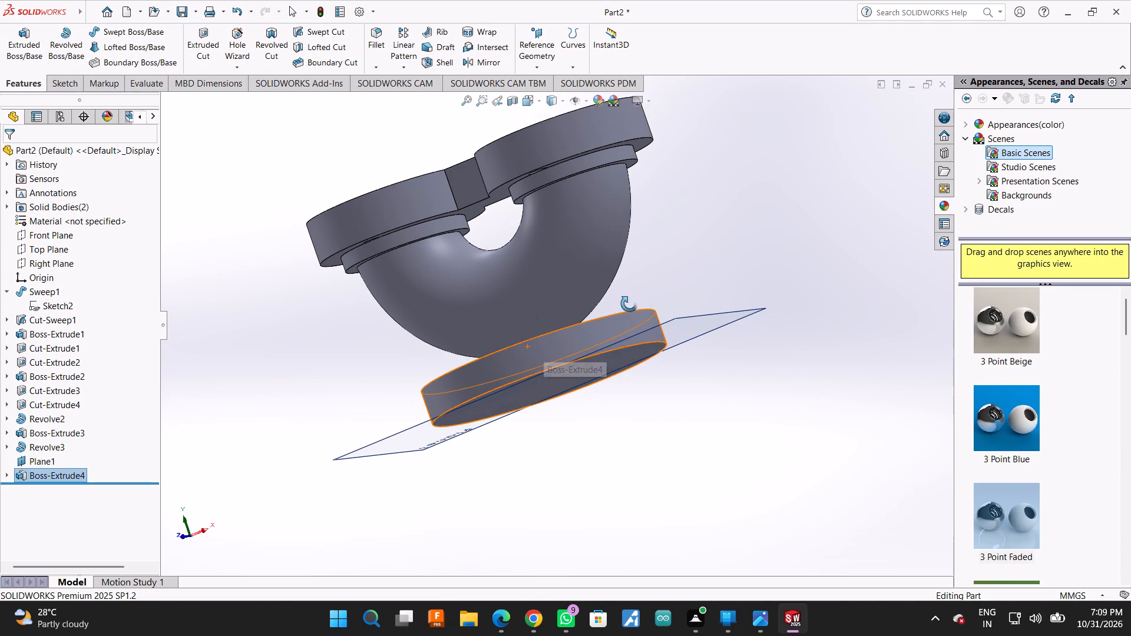
pyautogui.press('Escape')
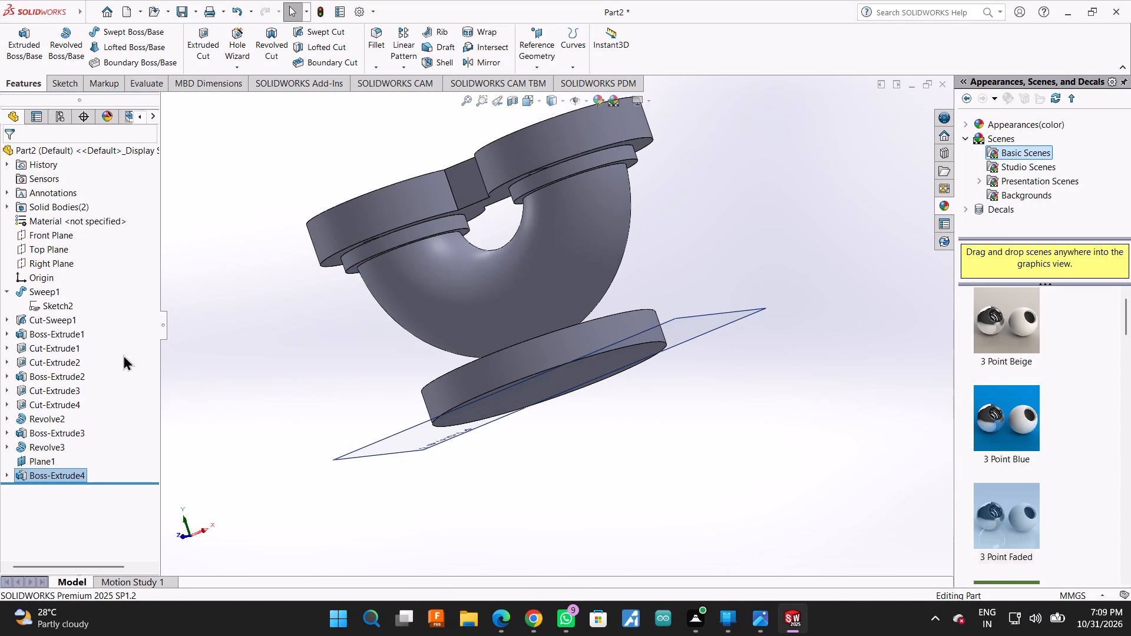
# Sketch a circle centred on the origin on the offset plane below the pipe and dimension its diameter to 82 mm.
pyautogui.click(45, 463)
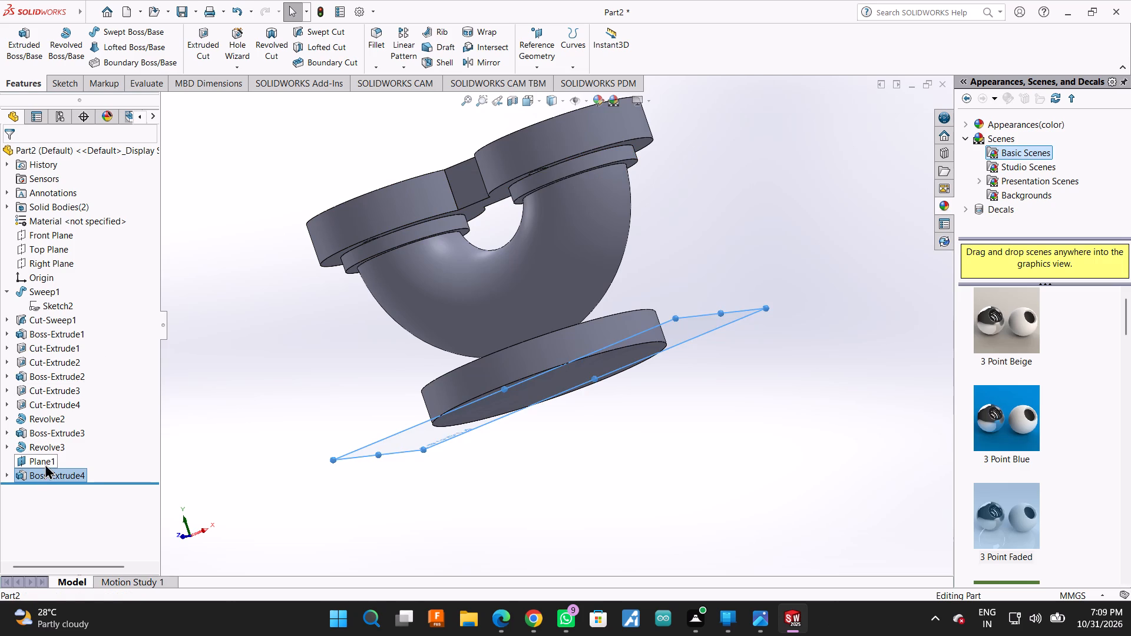
pyautogui.click(107, 452)
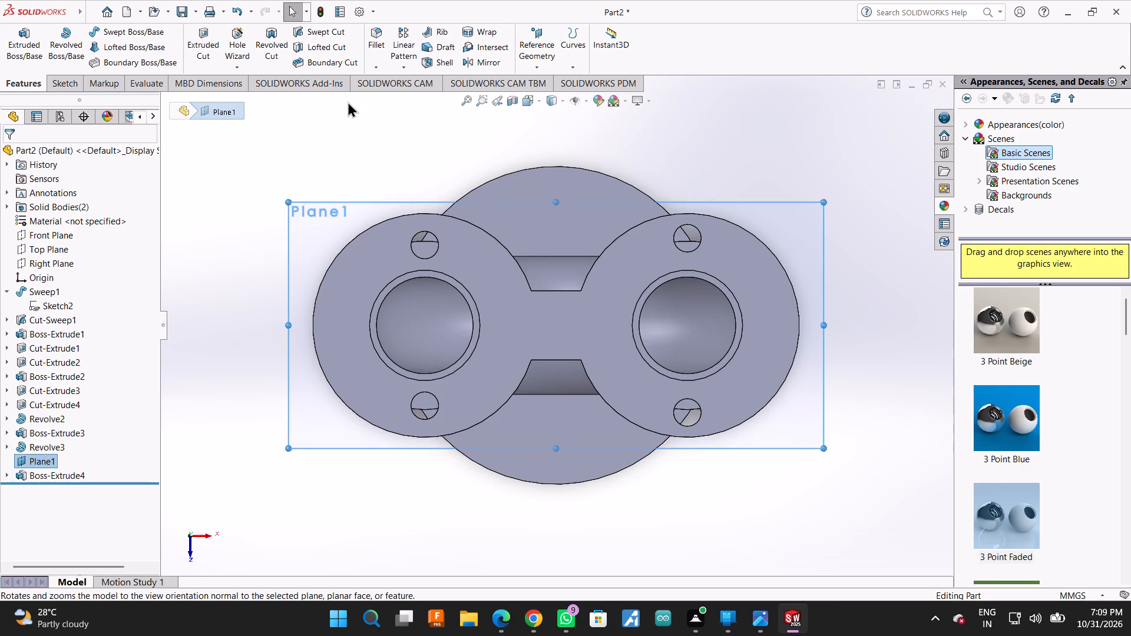
pyautogui.click(67, 77)
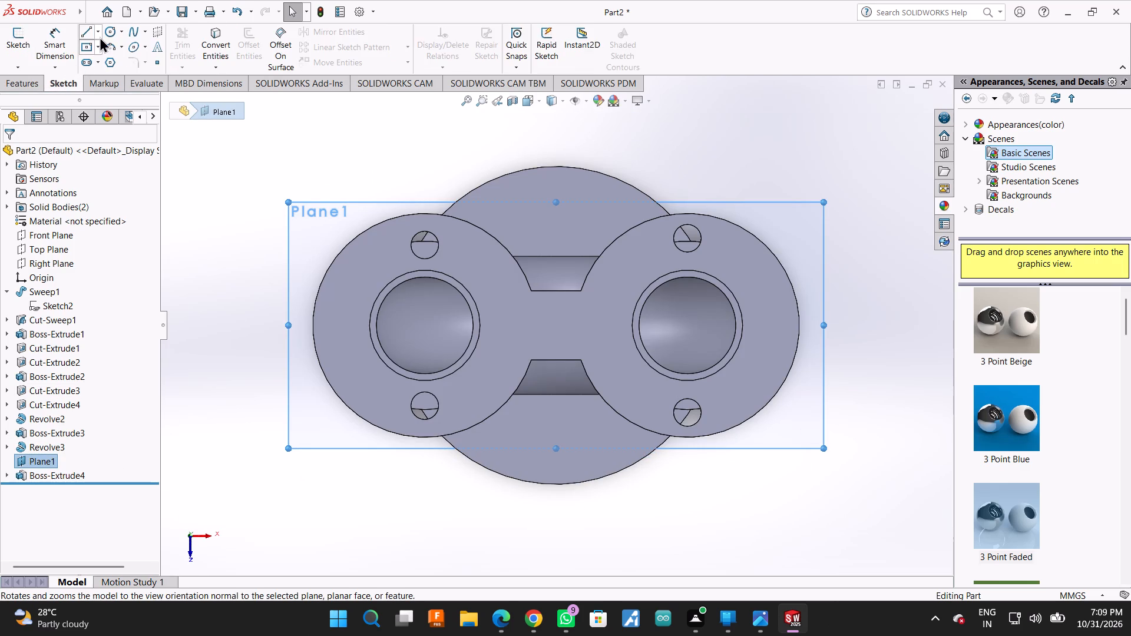
pyautogui.click(104, 30)
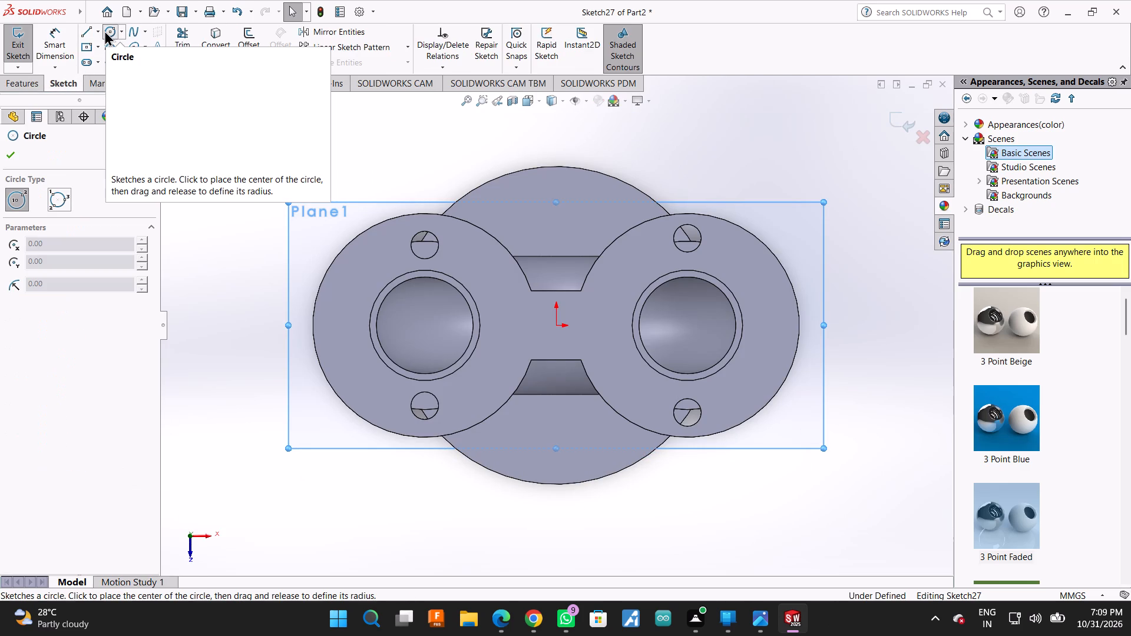
pyautogui.click(556, 326)
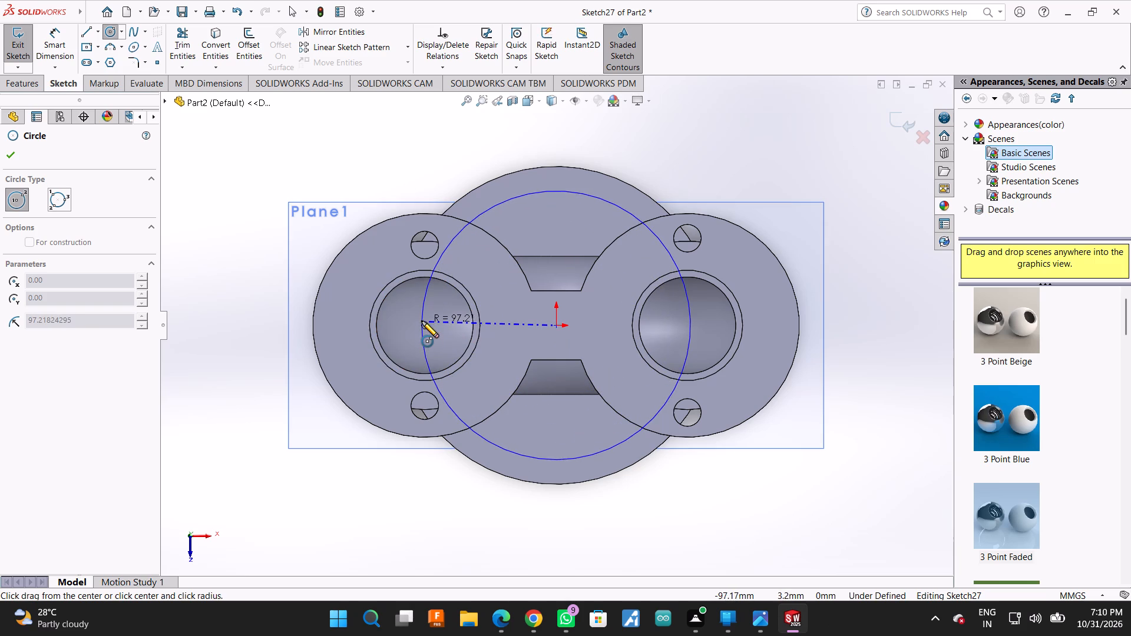
pyautogui.click(455, 327)
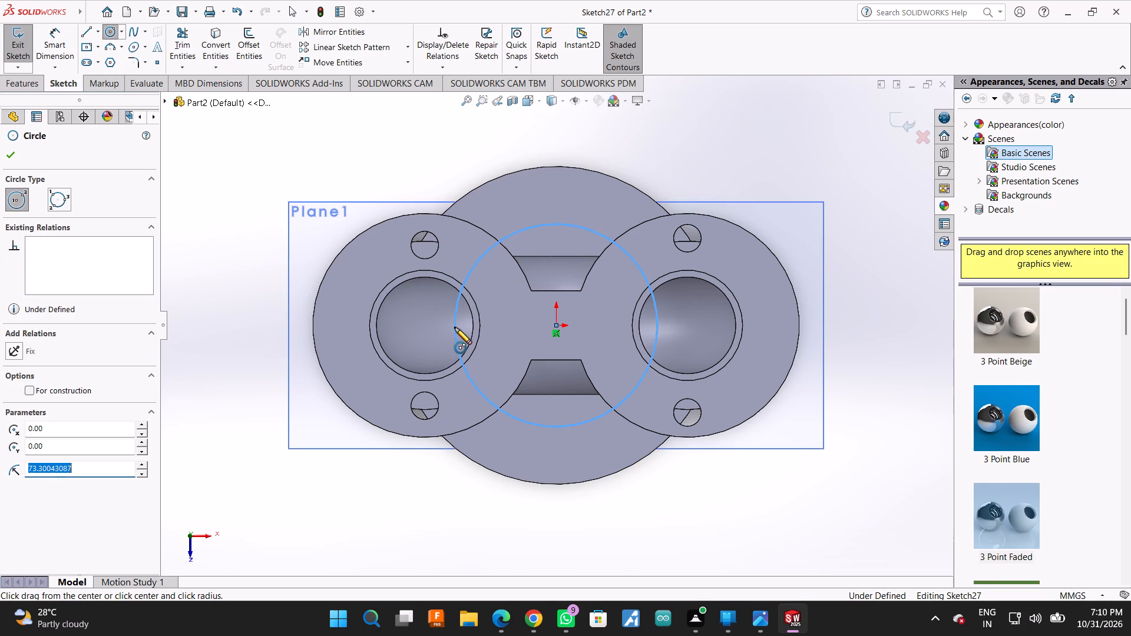
pyautogui.click(62, 40)
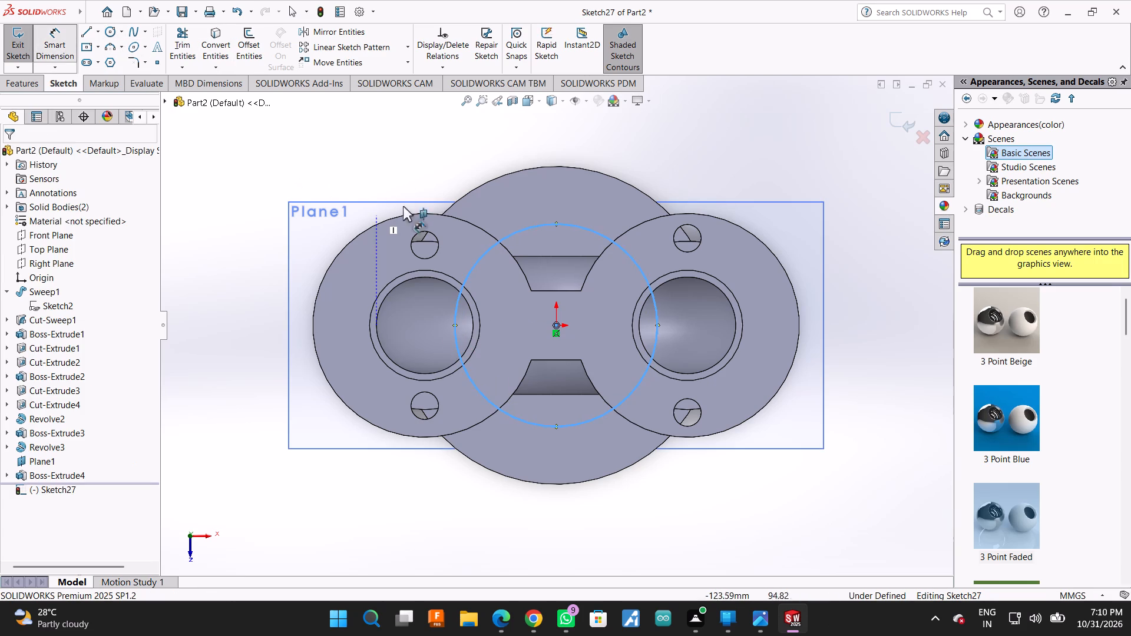
pyautogui.click(517, 230)
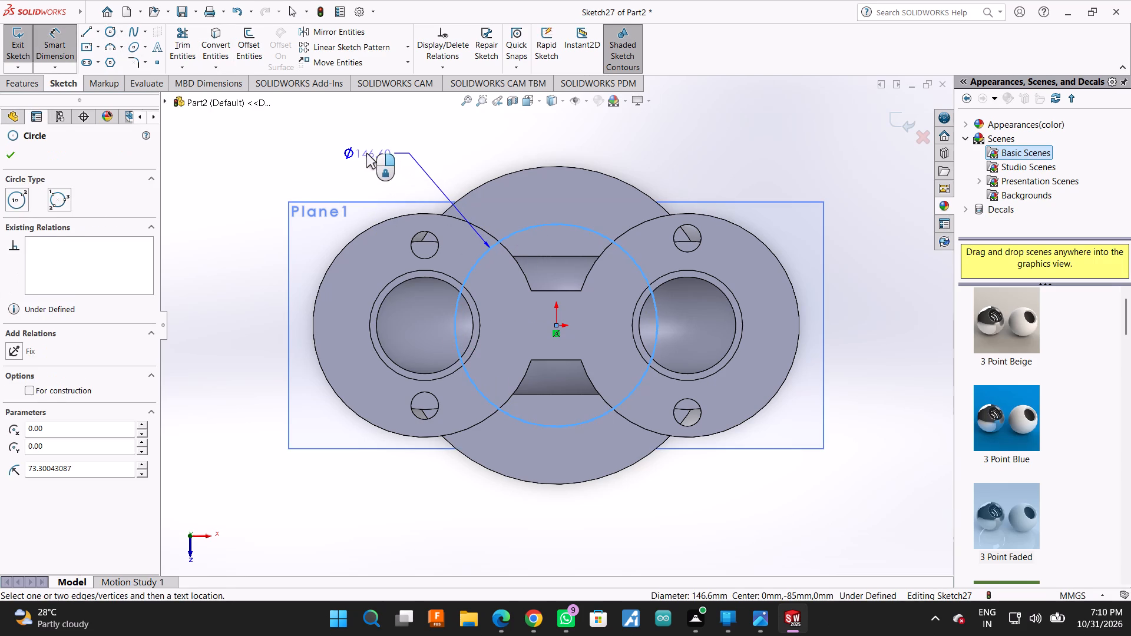
pyautogui.click(366, 153)
pyautogui.write('82')
pyautogui.press('Return')
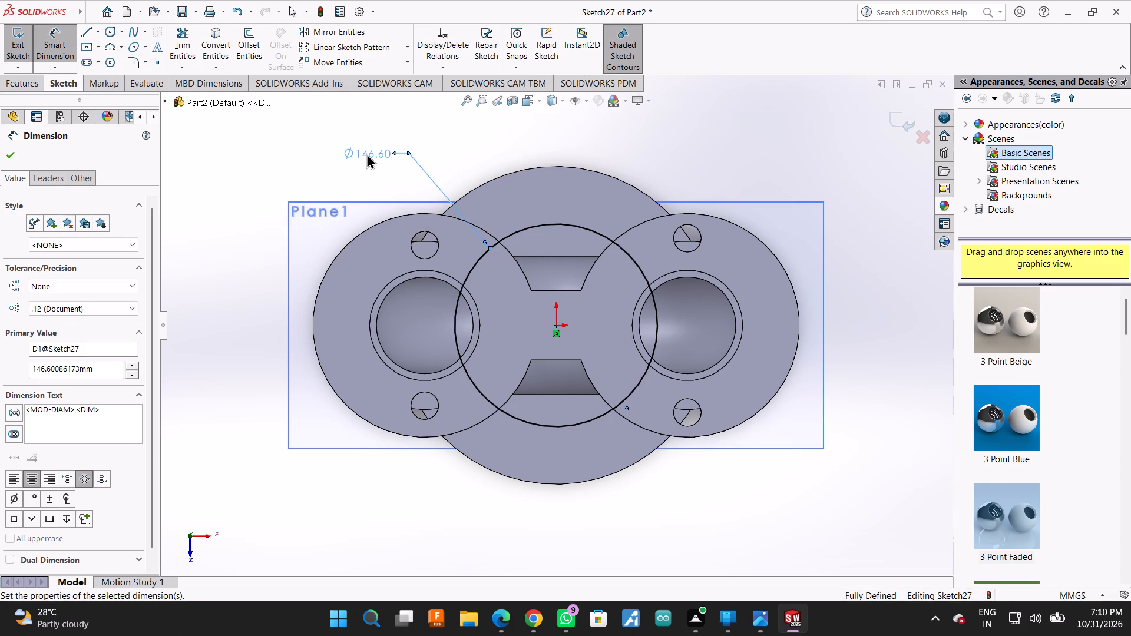
pyautogui.click(11, 150)
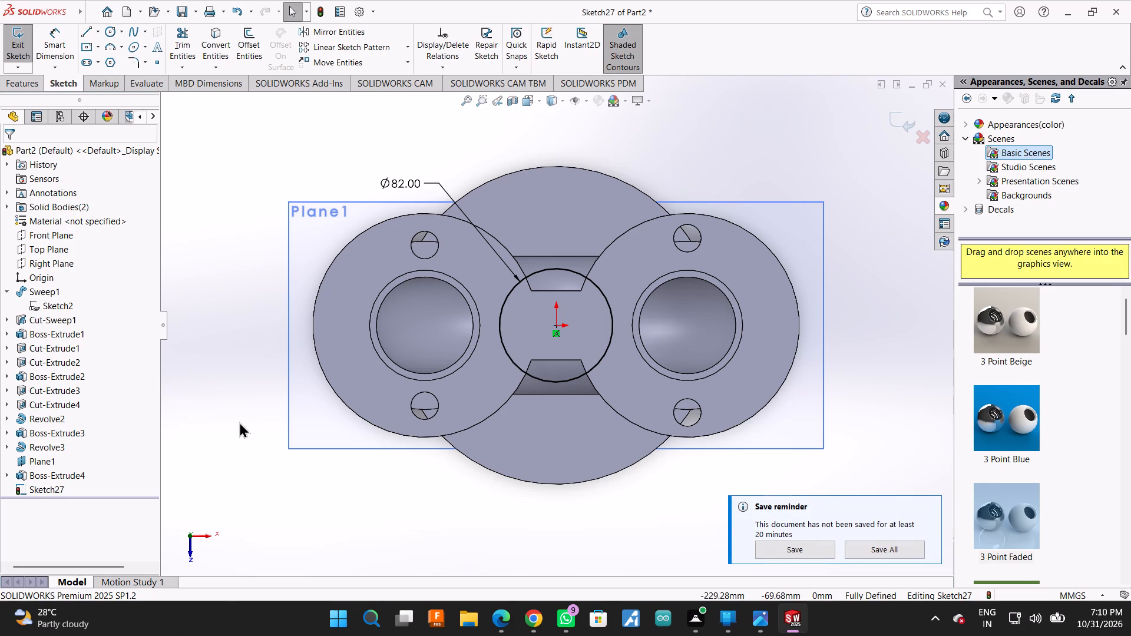
pyautogui.click(928, 503)
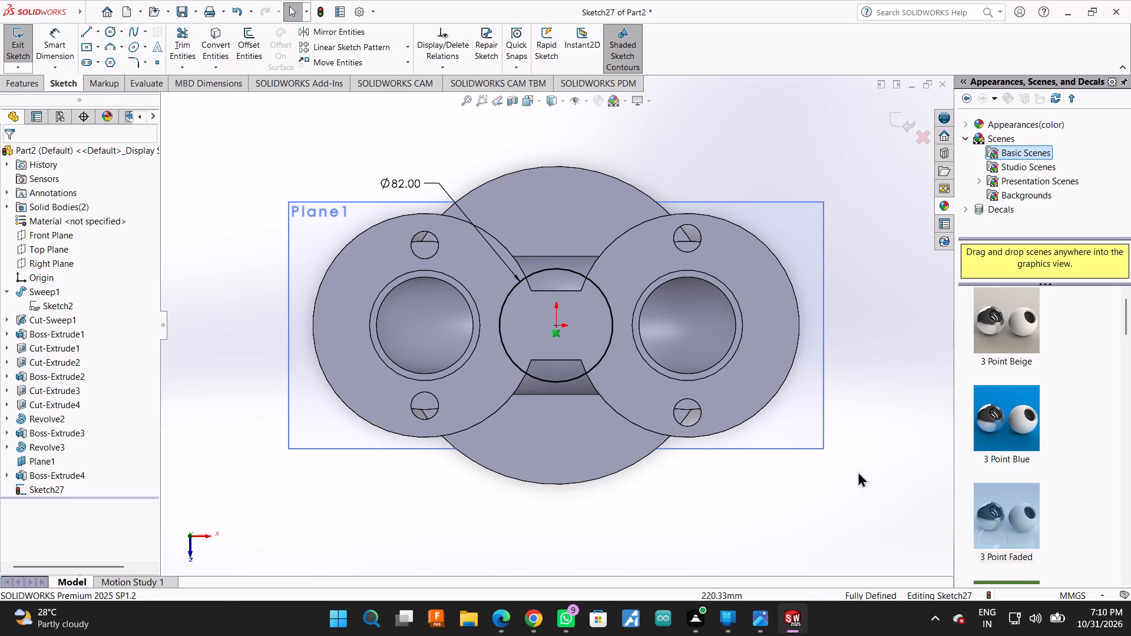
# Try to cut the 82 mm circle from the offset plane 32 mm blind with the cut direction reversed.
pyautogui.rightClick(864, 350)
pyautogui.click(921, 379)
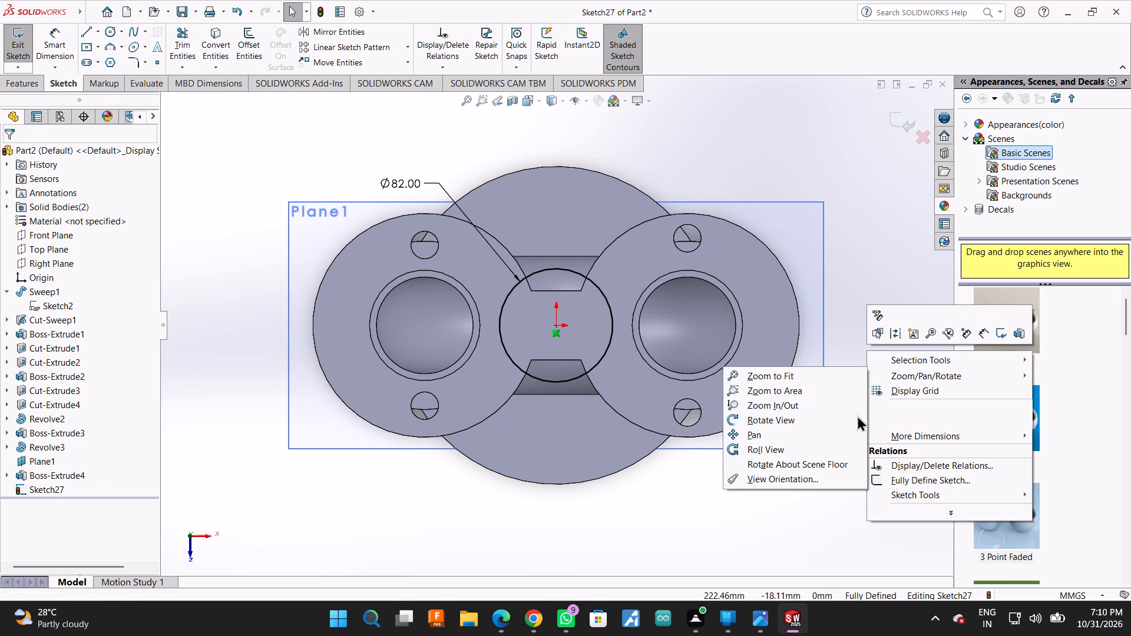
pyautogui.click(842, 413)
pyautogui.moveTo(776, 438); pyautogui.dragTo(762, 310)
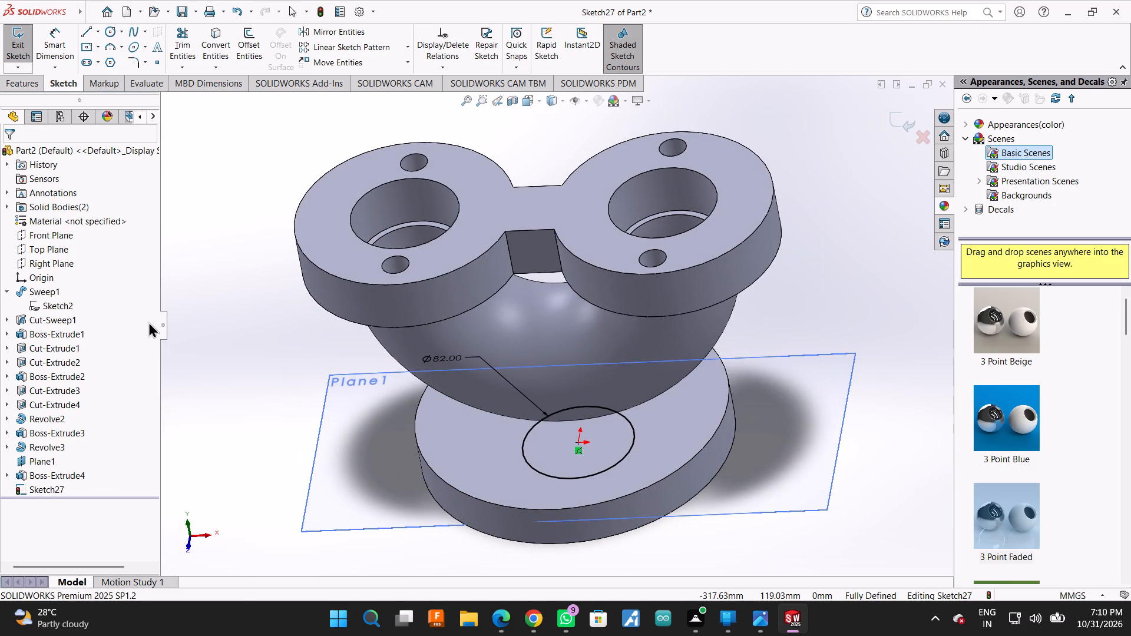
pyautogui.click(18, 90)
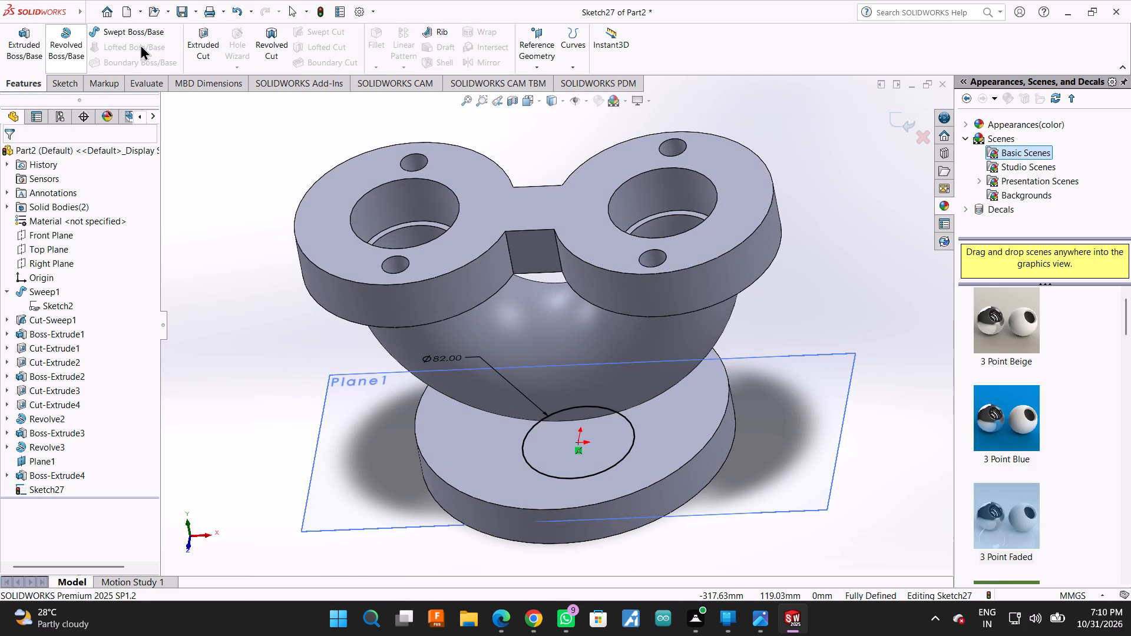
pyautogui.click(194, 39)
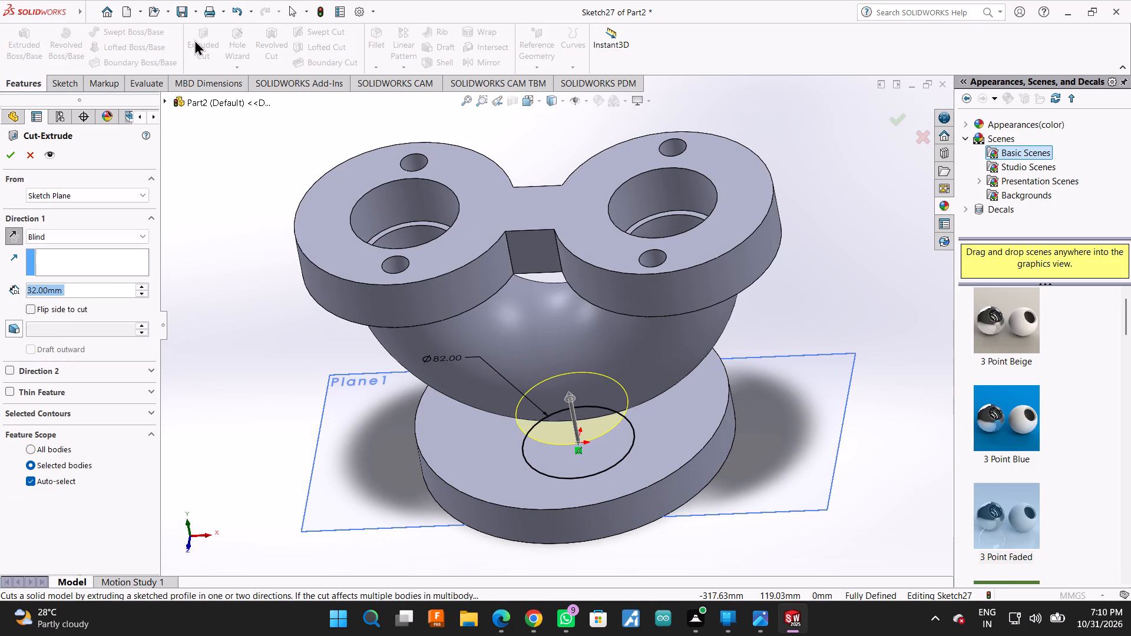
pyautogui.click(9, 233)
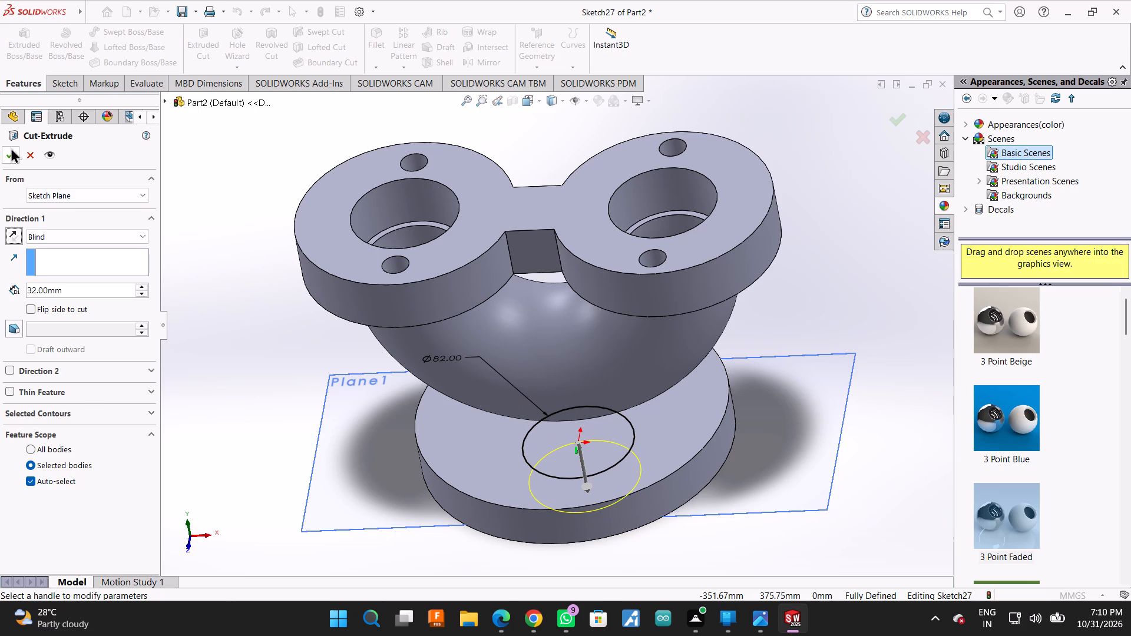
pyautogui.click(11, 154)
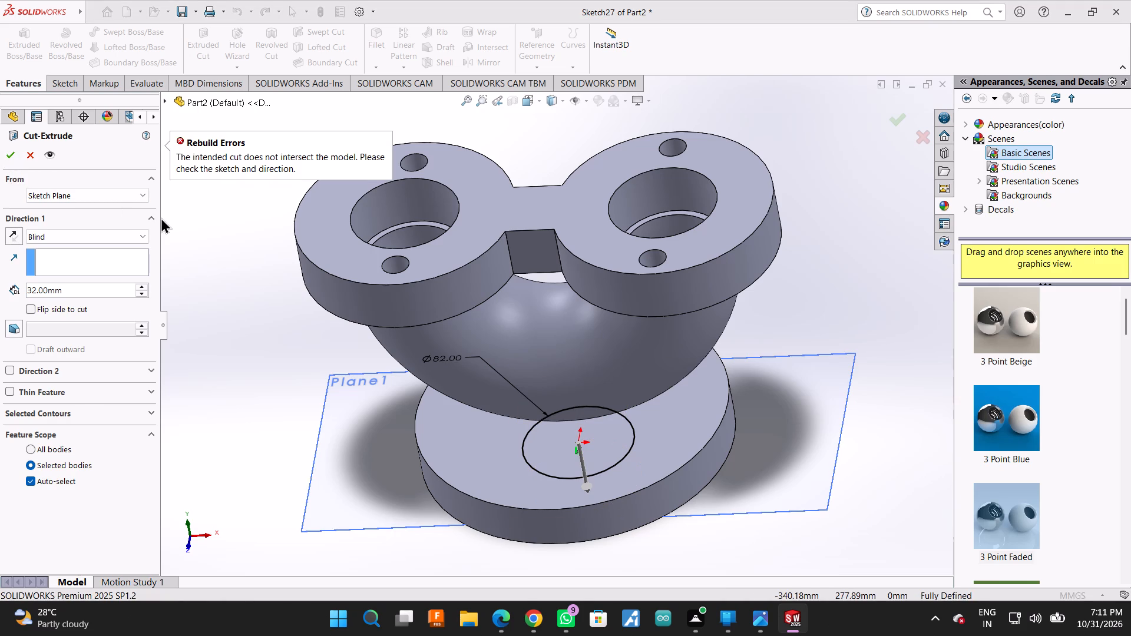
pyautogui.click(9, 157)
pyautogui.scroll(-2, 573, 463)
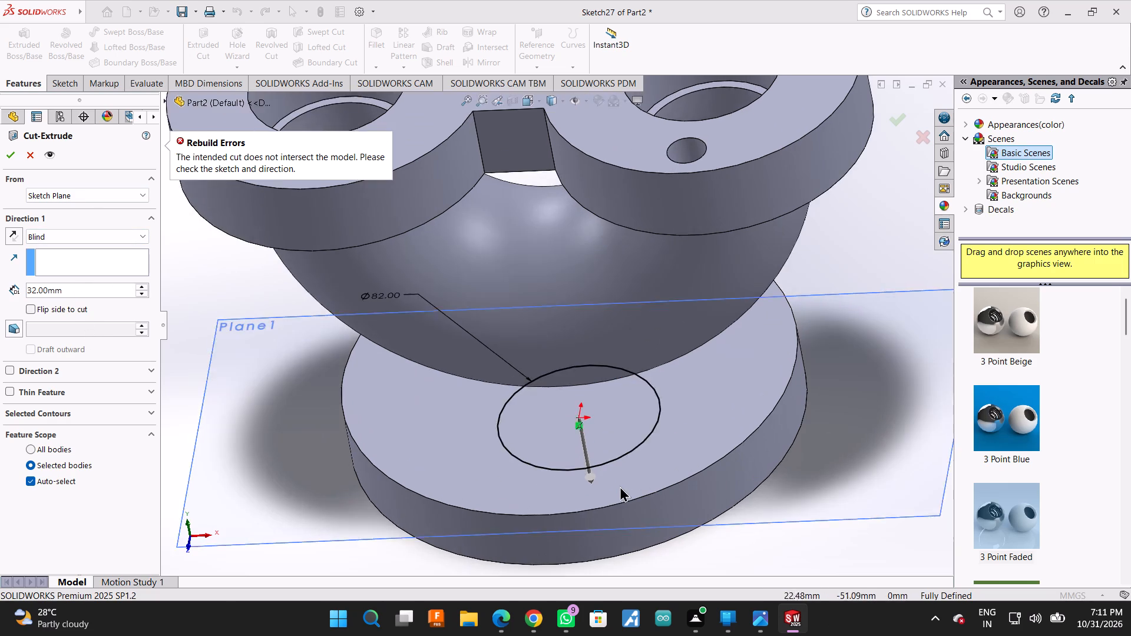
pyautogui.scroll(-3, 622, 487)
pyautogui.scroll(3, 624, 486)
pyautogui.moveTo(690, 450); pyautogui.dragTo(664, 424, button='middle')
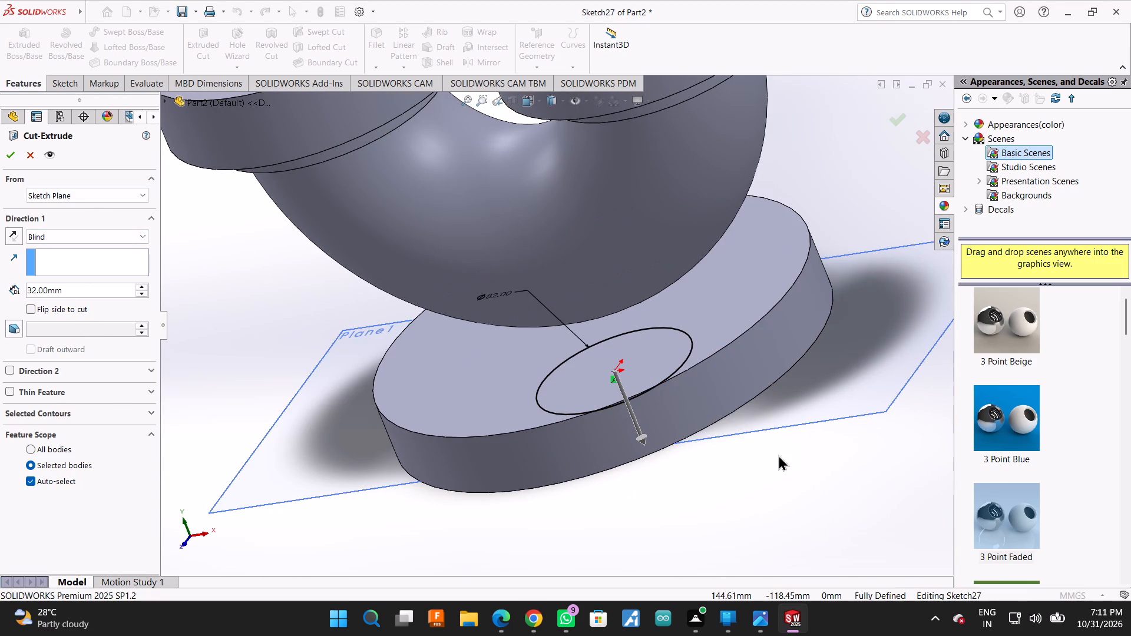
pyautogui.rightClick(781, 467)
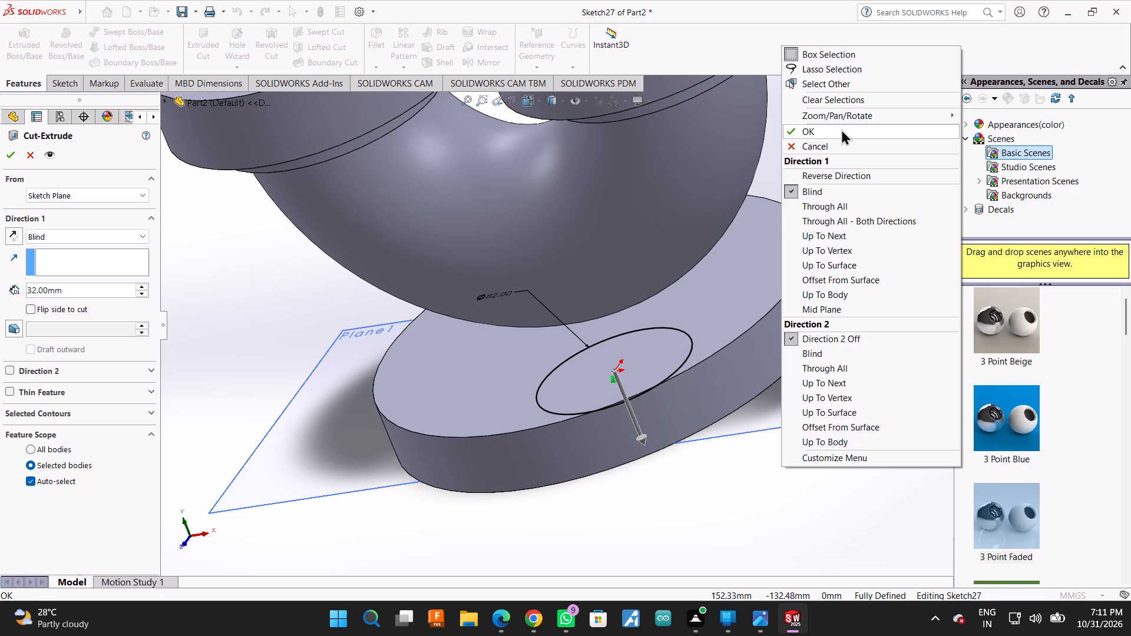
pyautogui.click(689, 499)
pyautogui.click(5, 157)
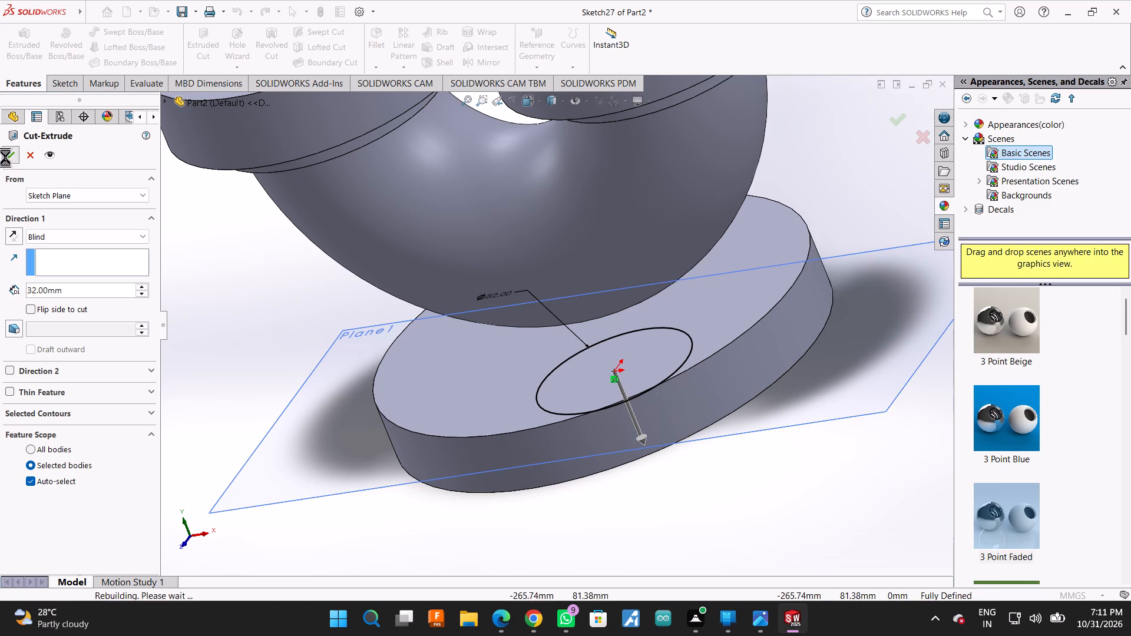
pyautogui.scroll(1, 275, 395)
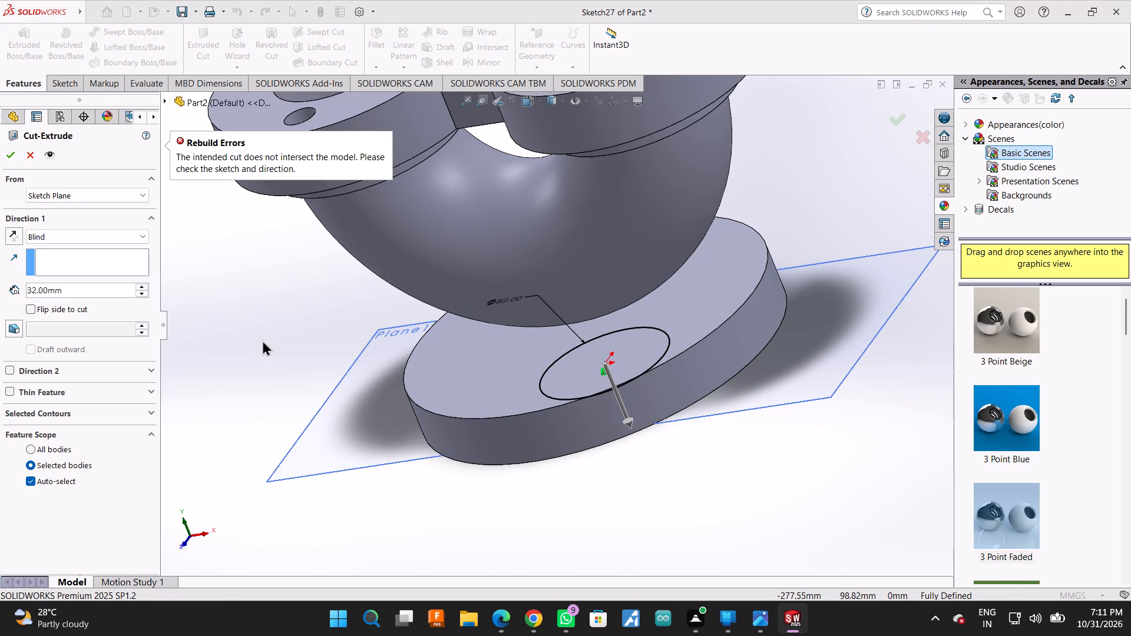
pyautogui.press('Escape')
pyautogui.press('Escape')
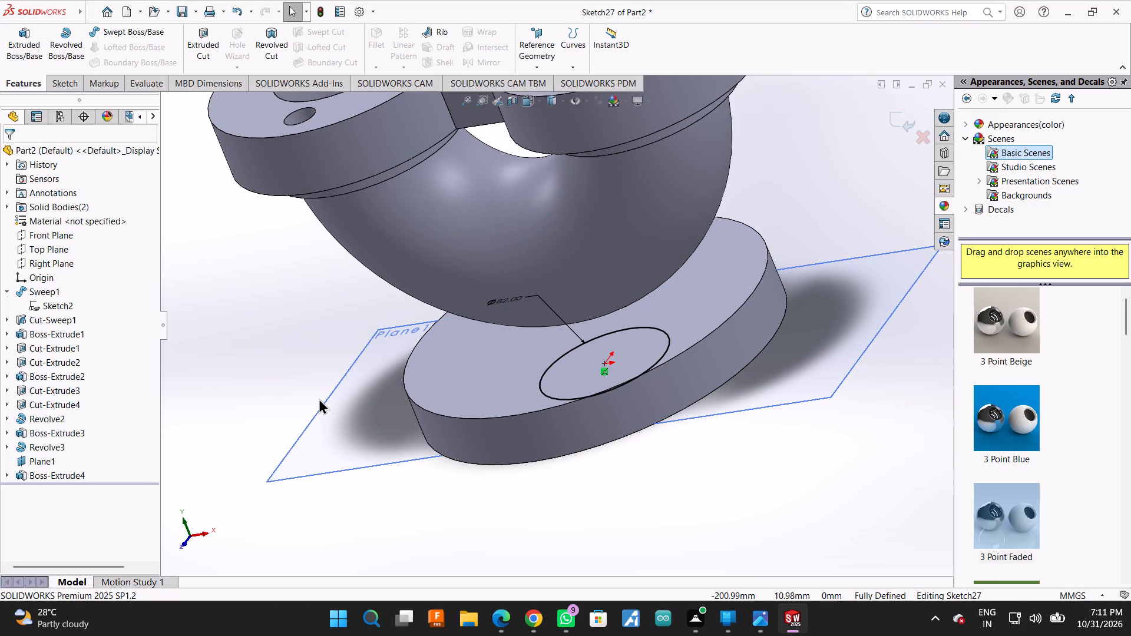
# Undo the 82 mm circle and its dimension on the offset plane and leave the empty sketch.
pyautogui.hotkey('ctrl', 'z')
pyautogui.hotkey('ctrl', 'z')
pyautogui.hotkey('ctrl', 'z')
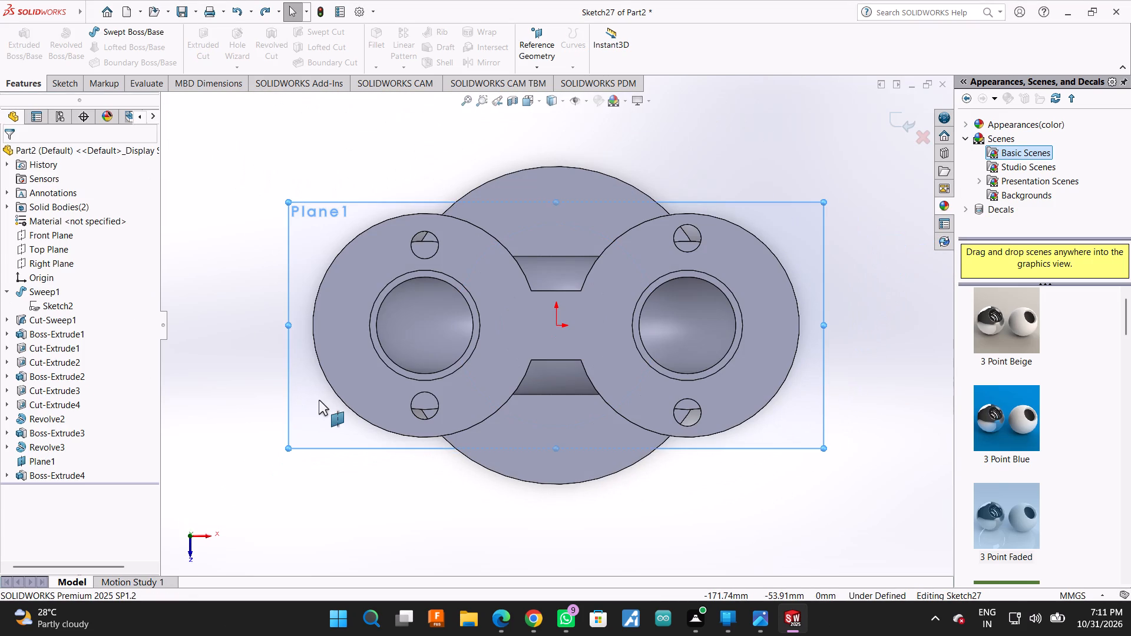
pyautogui.click(548, 467)
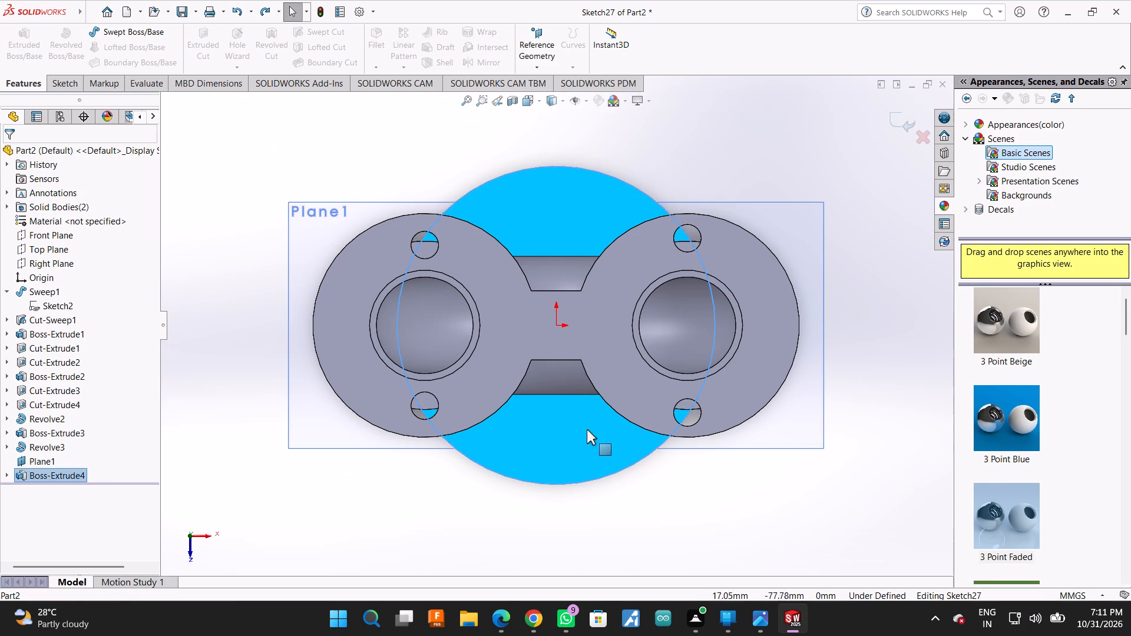
pyautogui.click(912, 122)
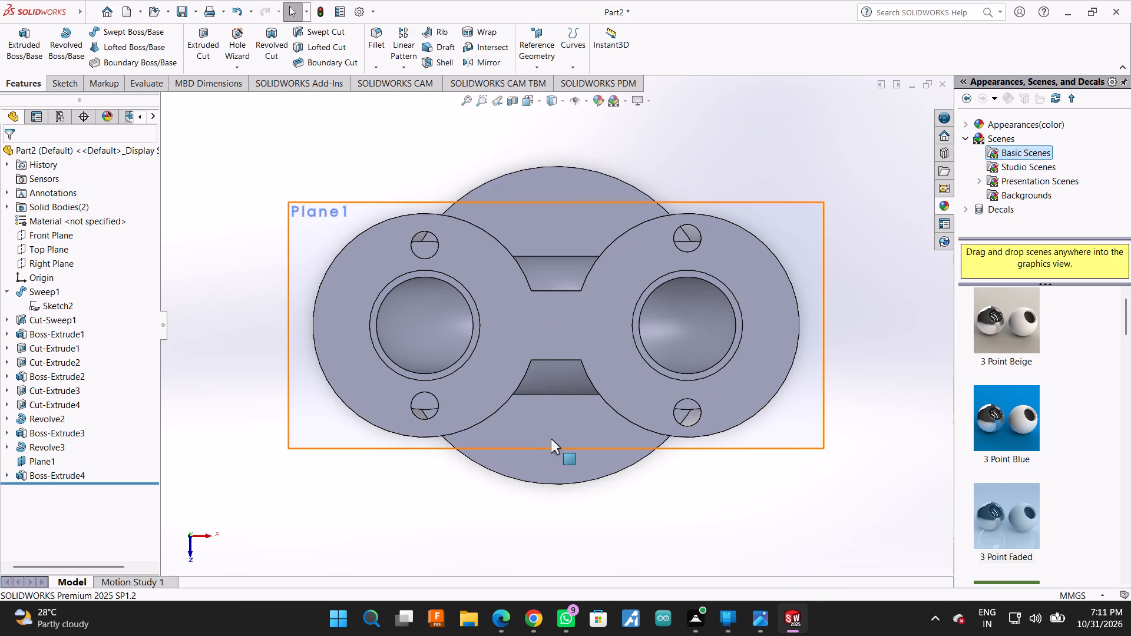
# Sketch a circle centred on the origin on the base disc's upper face and dimension its diameter to 82 mm.
pyautogui.click(551, 439)
pyautogui.click(600, 403)
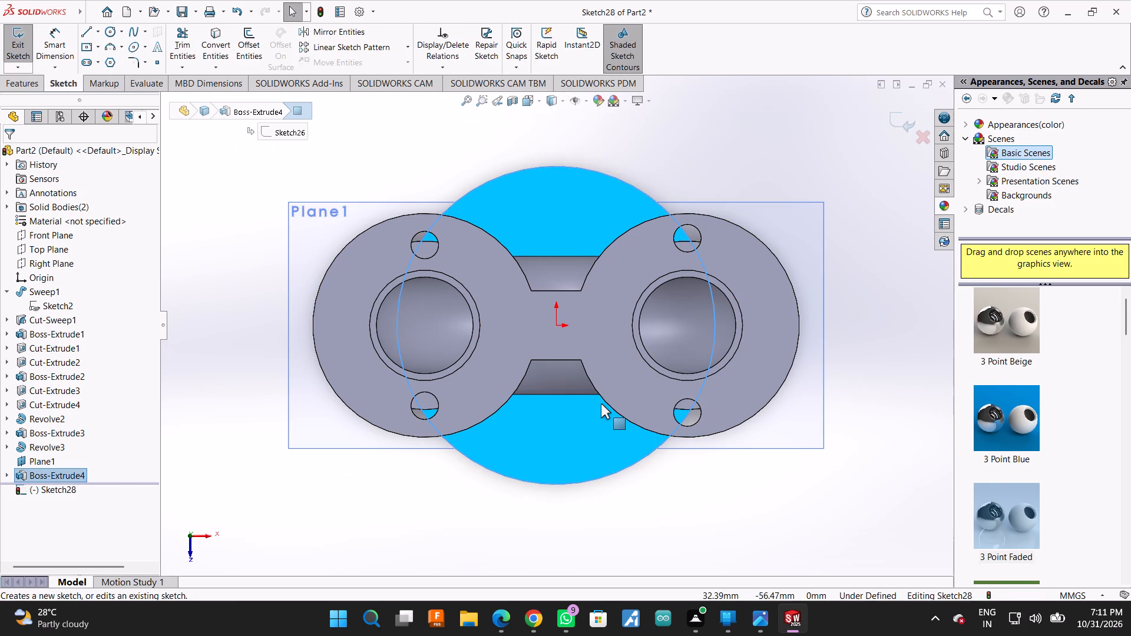
pyautogui.click(110, 29)
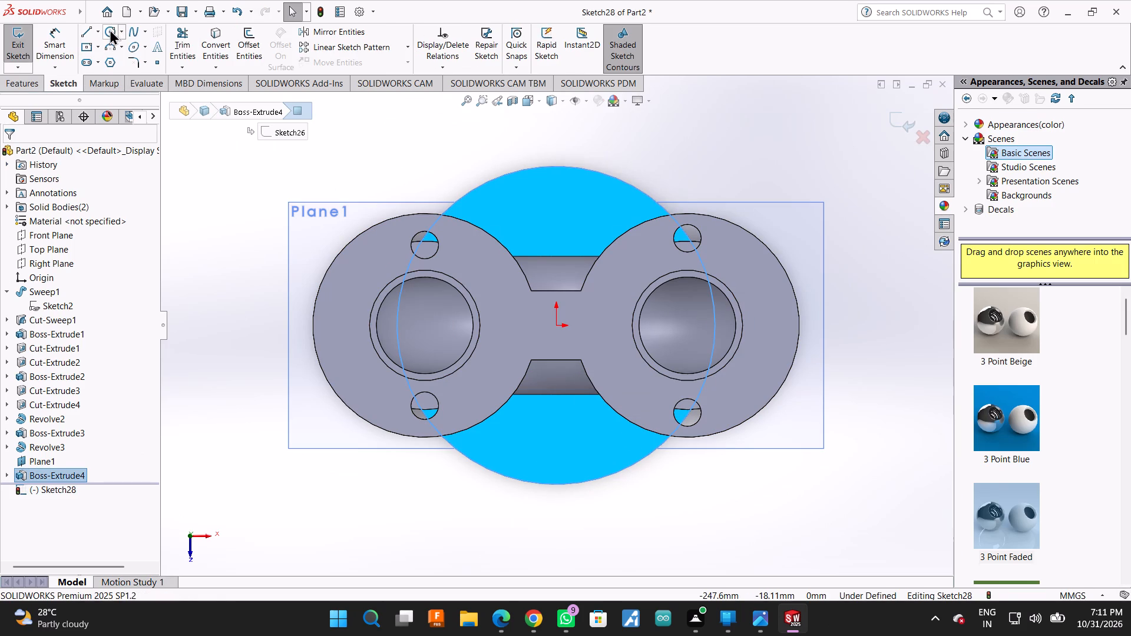
pyautogui.click(557, 324)
pyautogui.click(580, 400)
pyautogui.press('Escape')
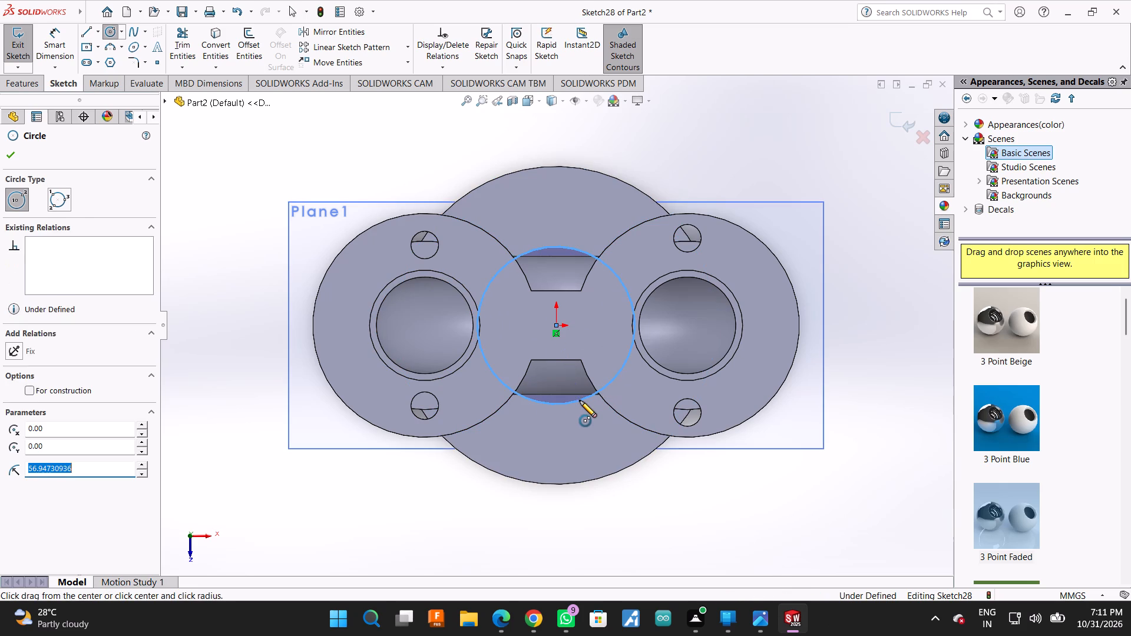
pyautogui.click(61, 18)
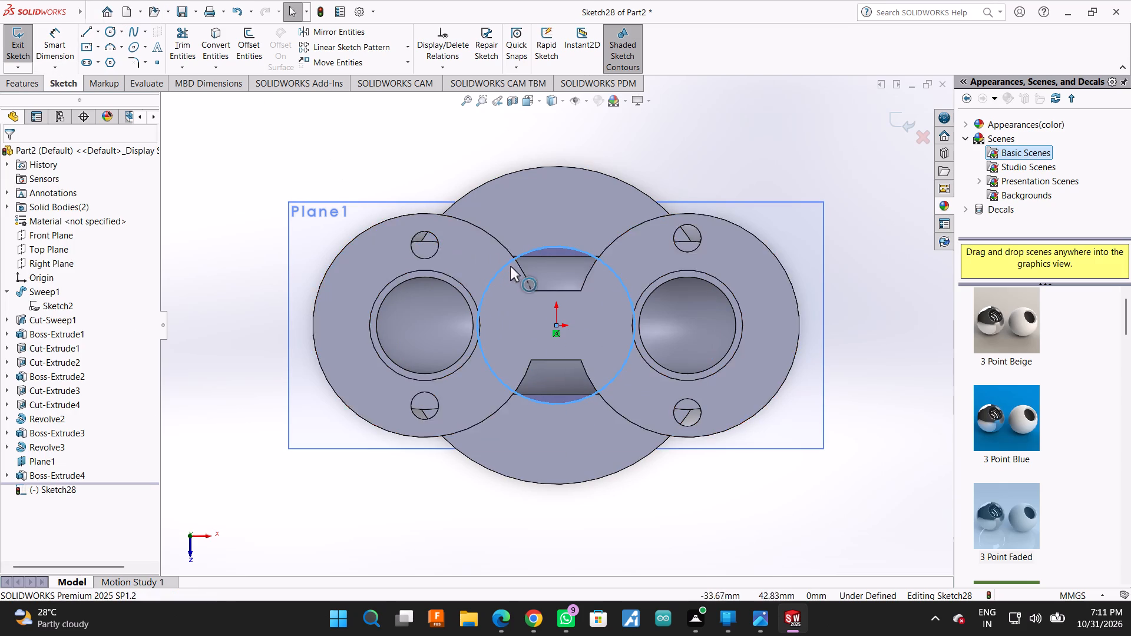
pyautogui.click(540, 249)
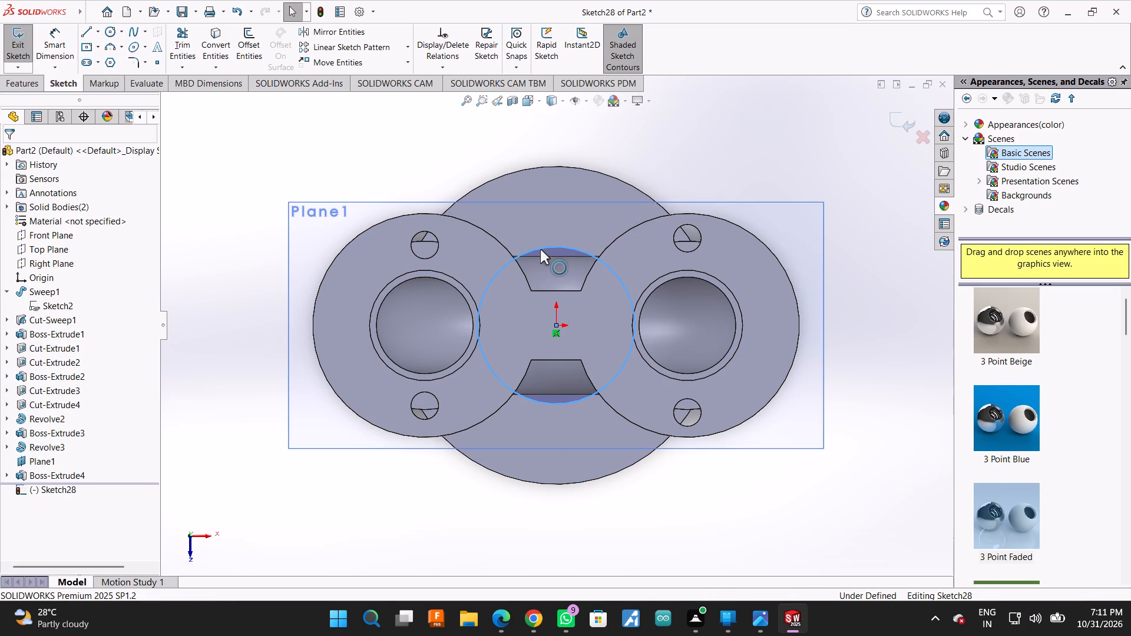
pyautogui.press('Escape')
pyautogui.press('Escape')
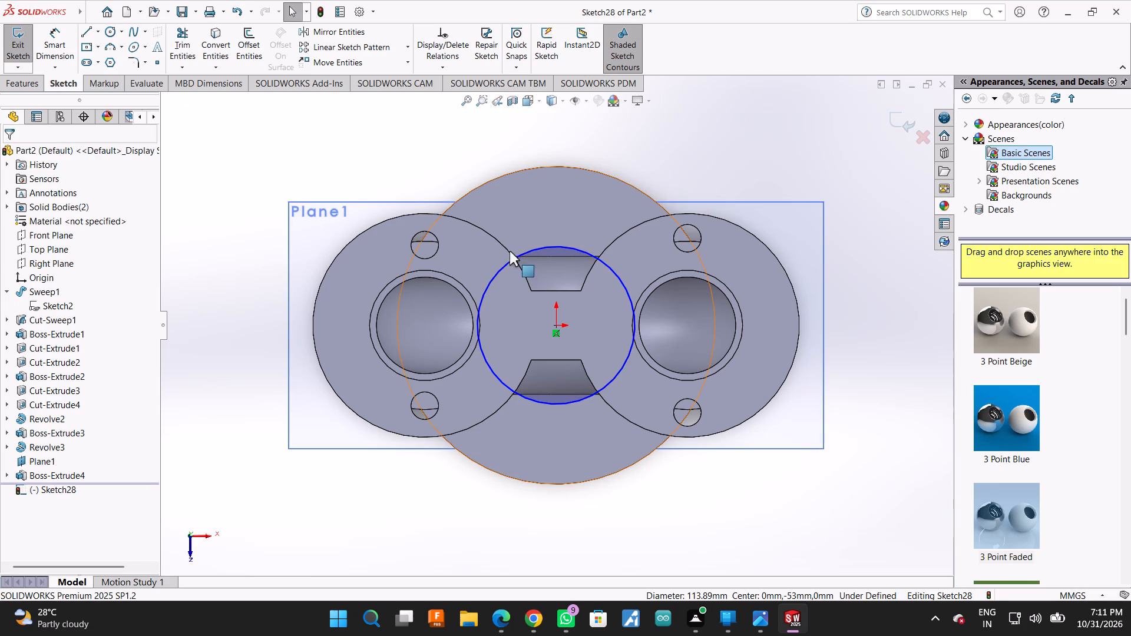
pyautogui.click(59, 31)
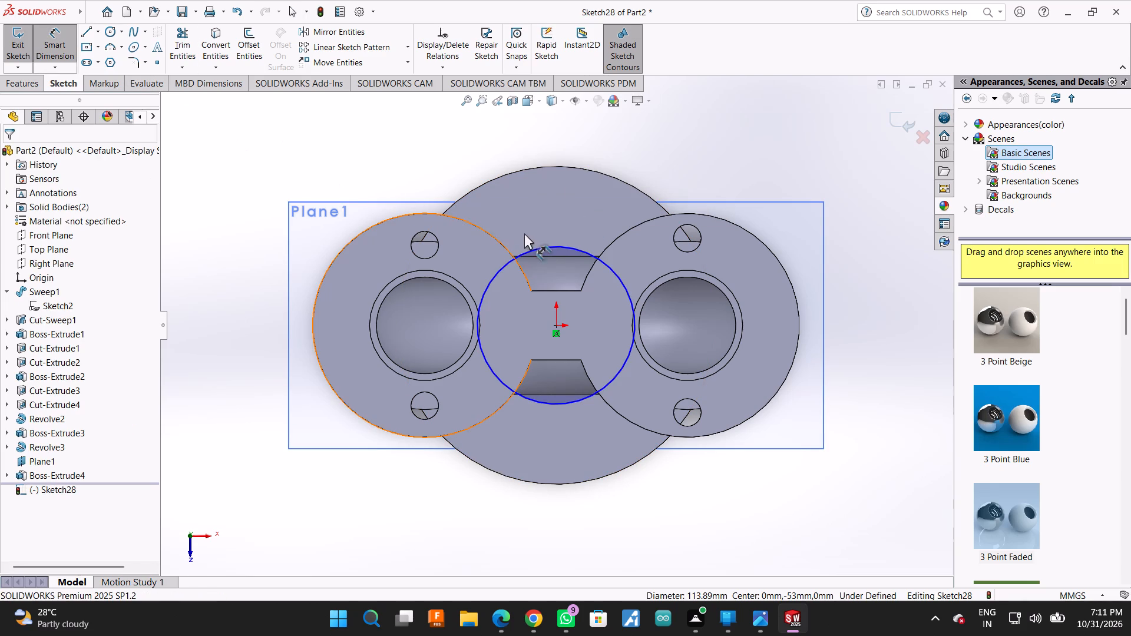
pyautogui.click(532, 249)
pyautogui.click(435, 146)
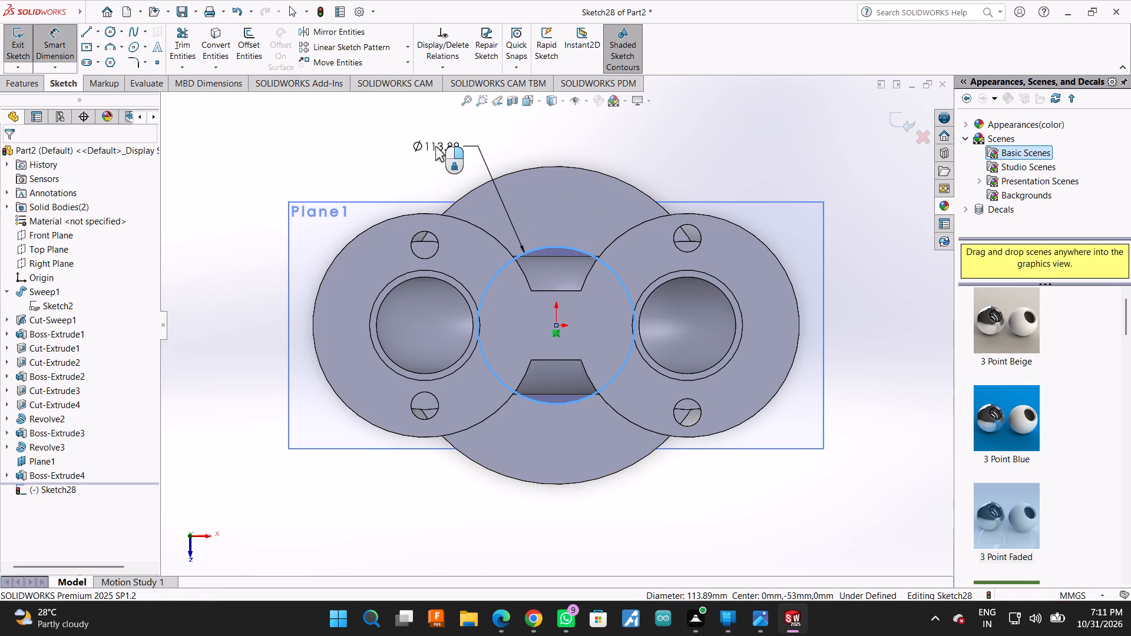
pyautogui.write('82')
pyautogui.press('Return')
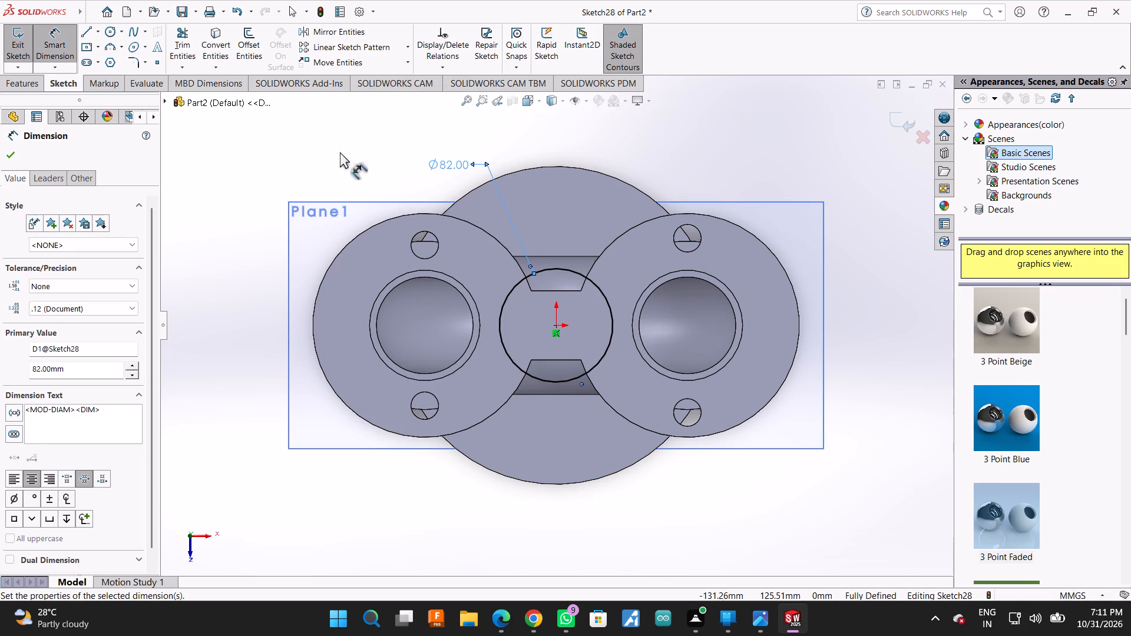
pyautogui.click(4, 151)
# Cut the 82 mm circle 32 mm blind down through the base disc.
pyautogui.click(11, 79)
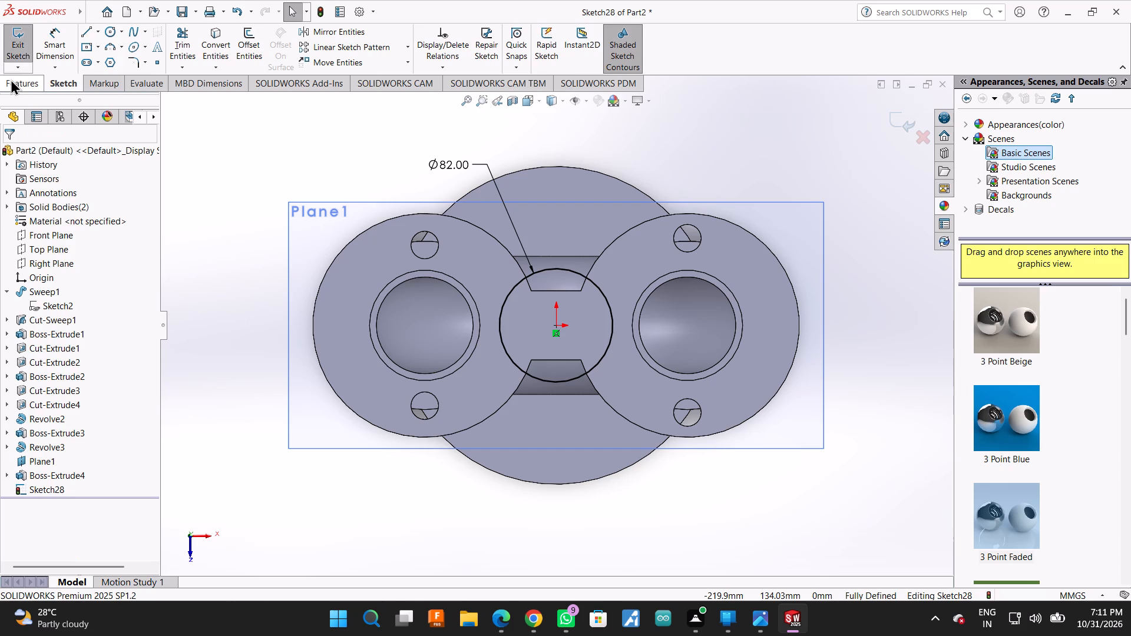
pyautogui.click(196, 31)
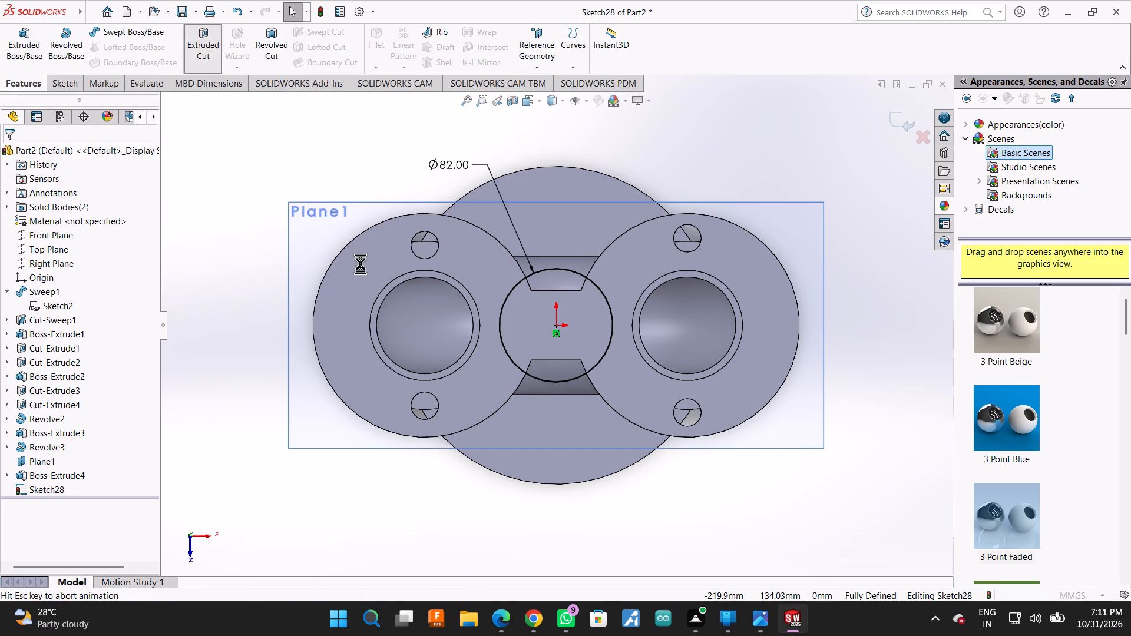
pyautogui.scroll(-1, 684, 492)
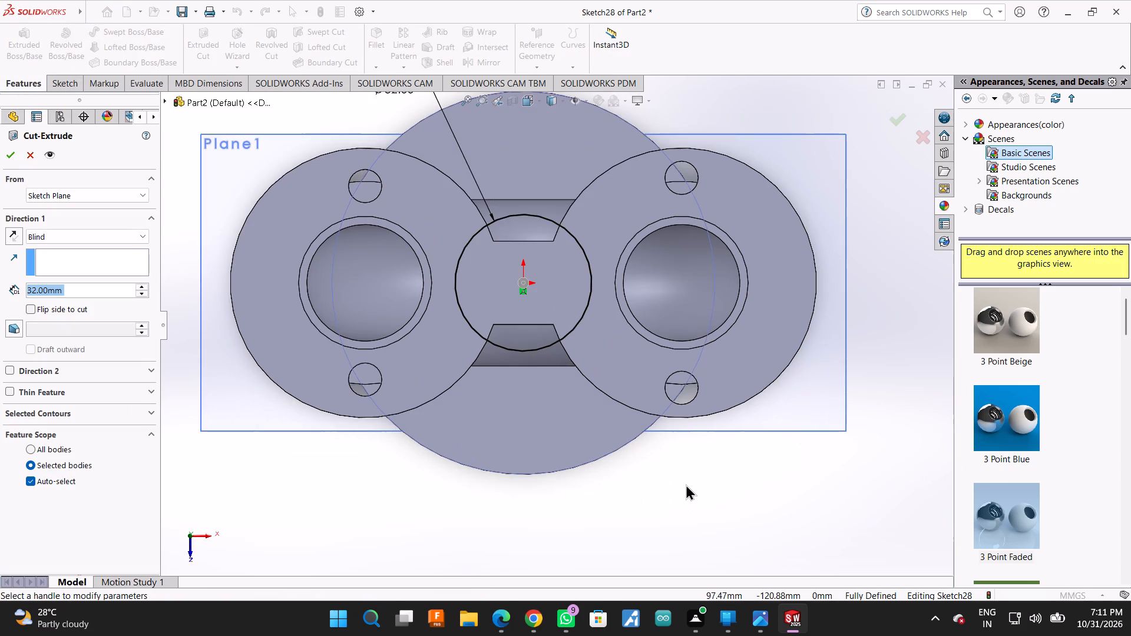
pyautogui.moveTo(679, 480); pyautogui.dragTo(670, 339, button='middle')
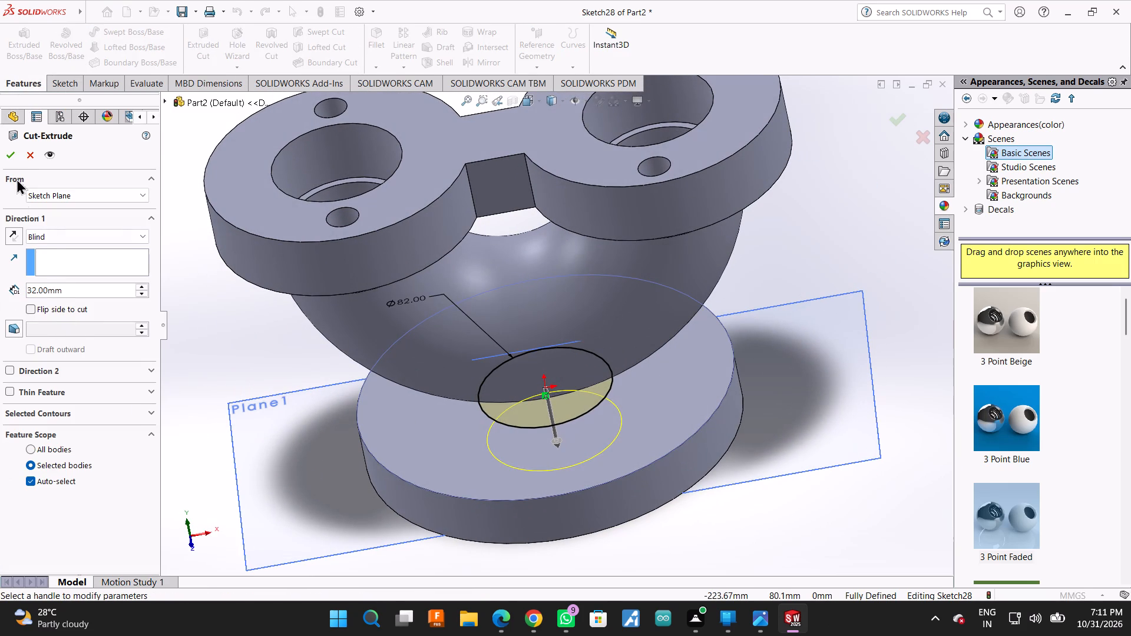
pyautogui.click(8, 160)
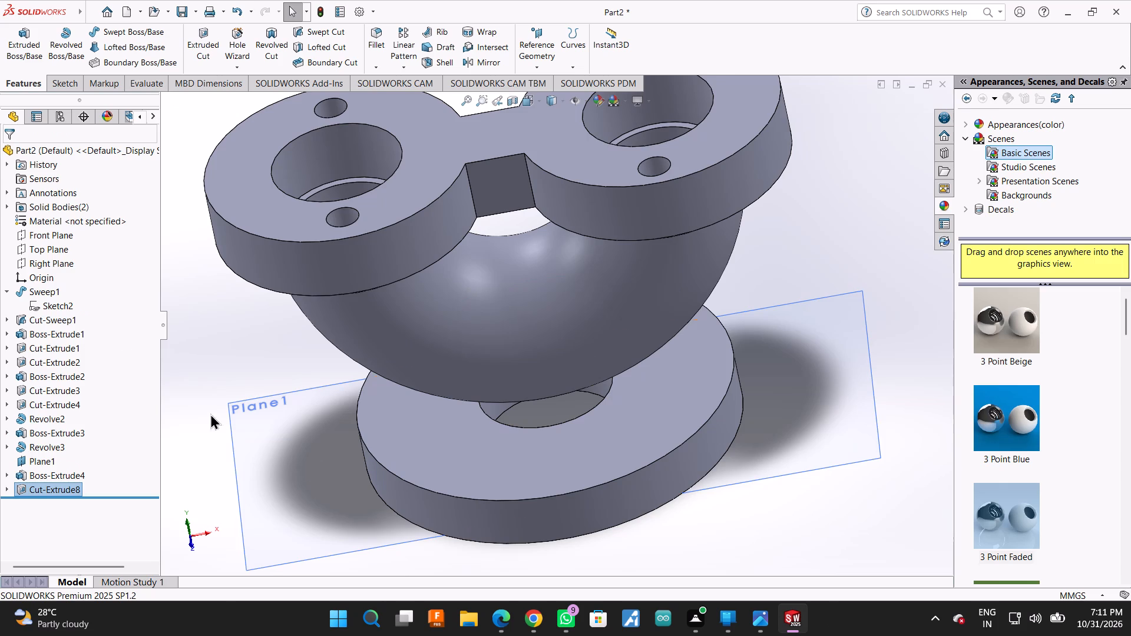
# Examine the bored base disc and its spacing under the bend from several angles and square to the Front Plane.
pyautogui.scroll(1, 302, 459)
pyautogui.scroll(1, 707, 543)
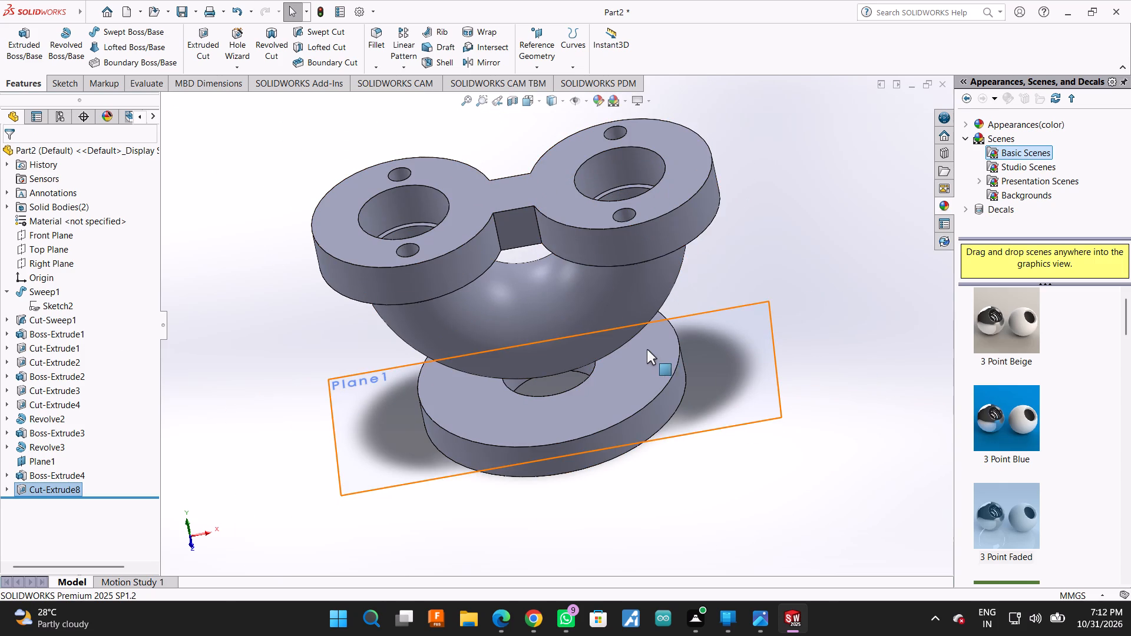
pyautogui.moveTo(639, 345); pyautogui.dragTo(724, 258, button='middle')
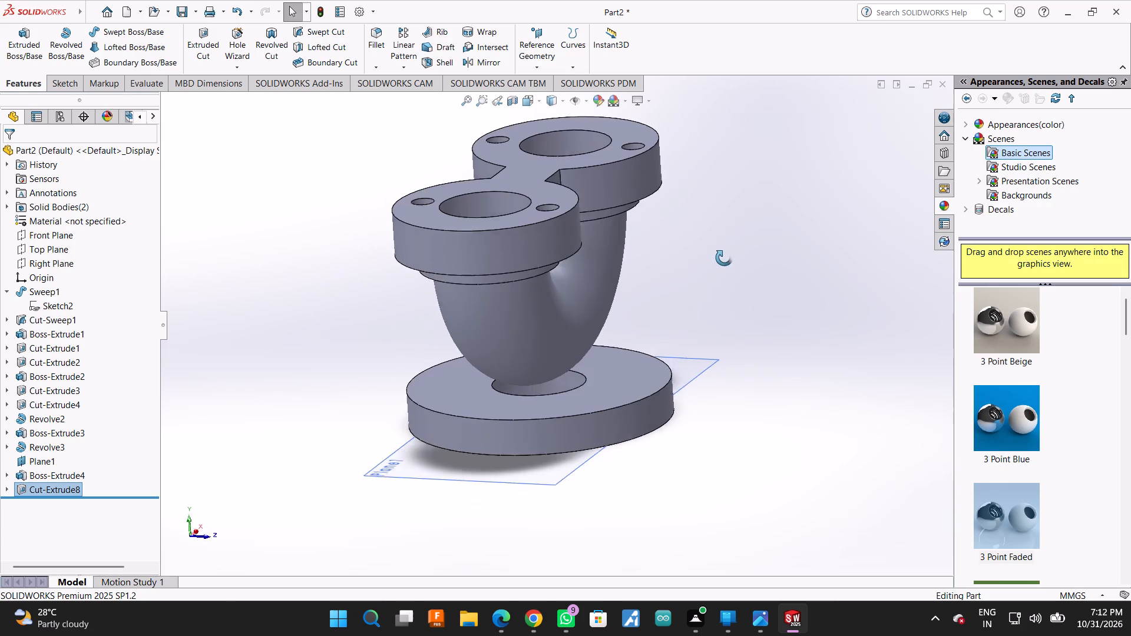
pyautogui.moveTo(724, 258); pyautogui.dragTo(743, 228, button='middle')
pyautogui.scroll(-1, 745, 246)
pyautogui.moveTo(727, 271); pyautogui.dragTo(573, 334, button='middle')
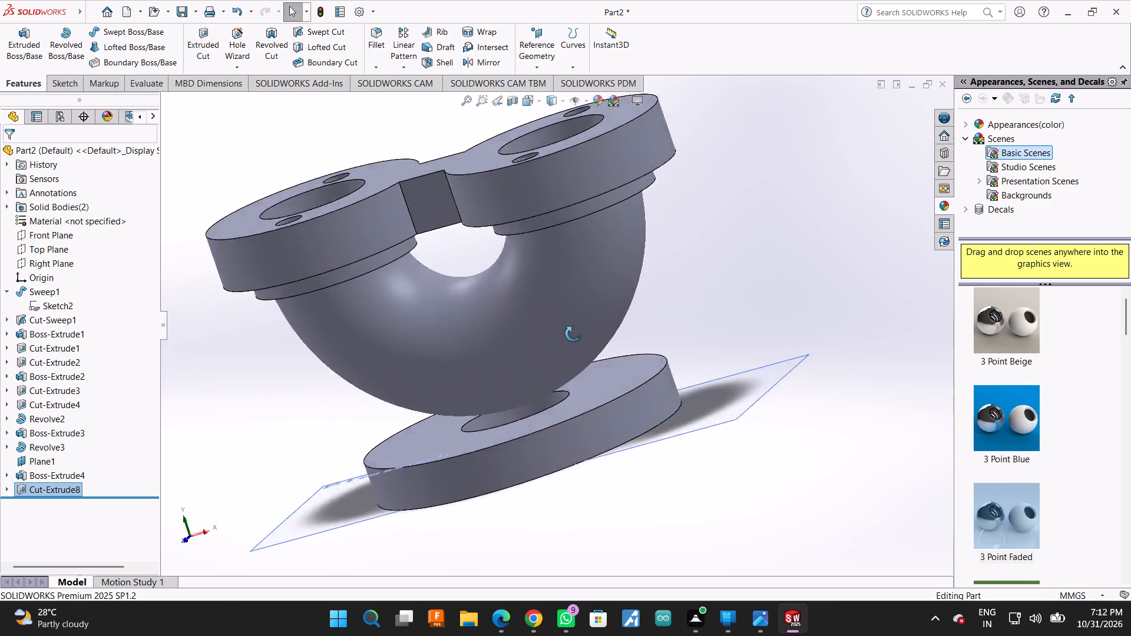
pyautogui.moveTo(573, 334); pyautogui.dragTo(662, 289, button='middle')
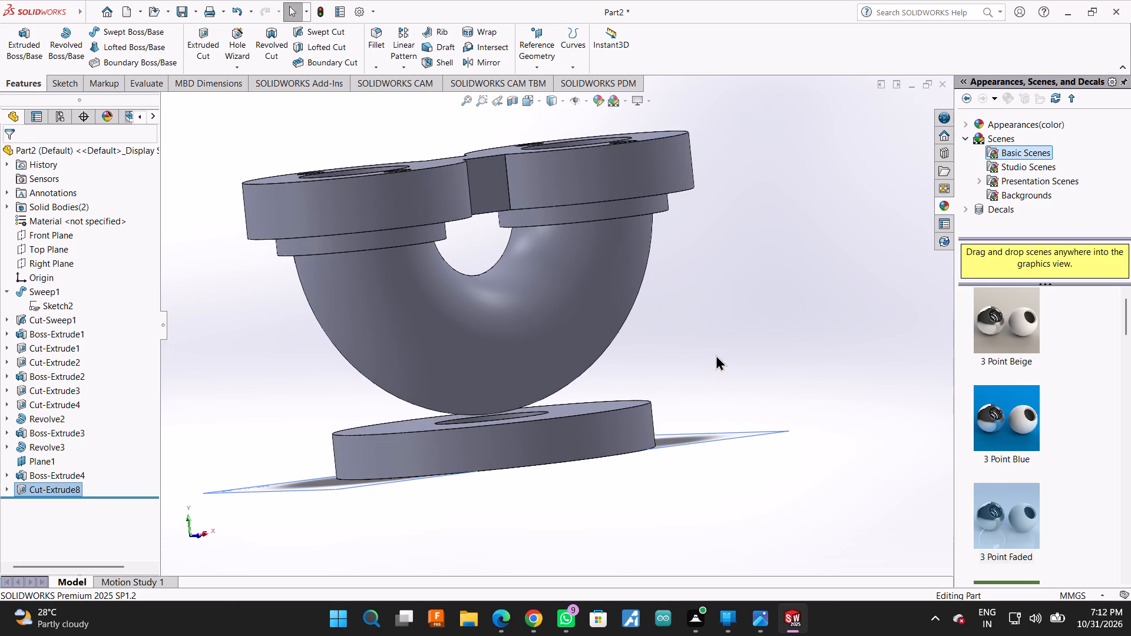
pyautogui.click(62, 238)
pyautogui.click(121, 223)
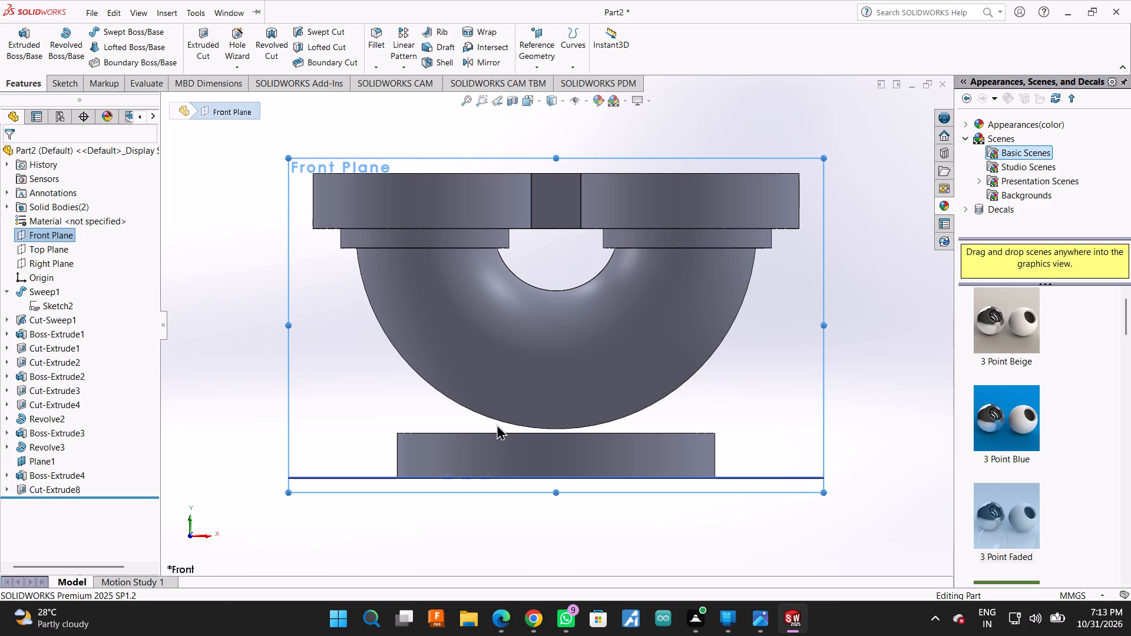
# Sketch a circle about 124 mm in diameter, centred on the origin, on the base disc's upper face.
pyautogui.scroll(2, 497, 424)
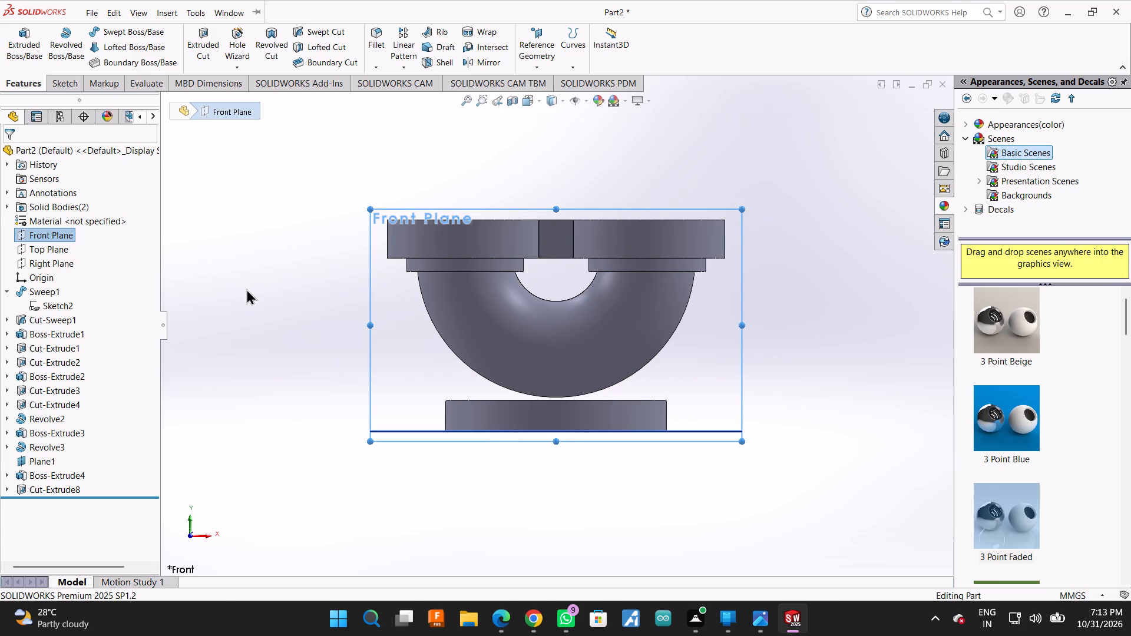
pyautogui.press('Escape')
pyautogui.rightClick(289, 290)
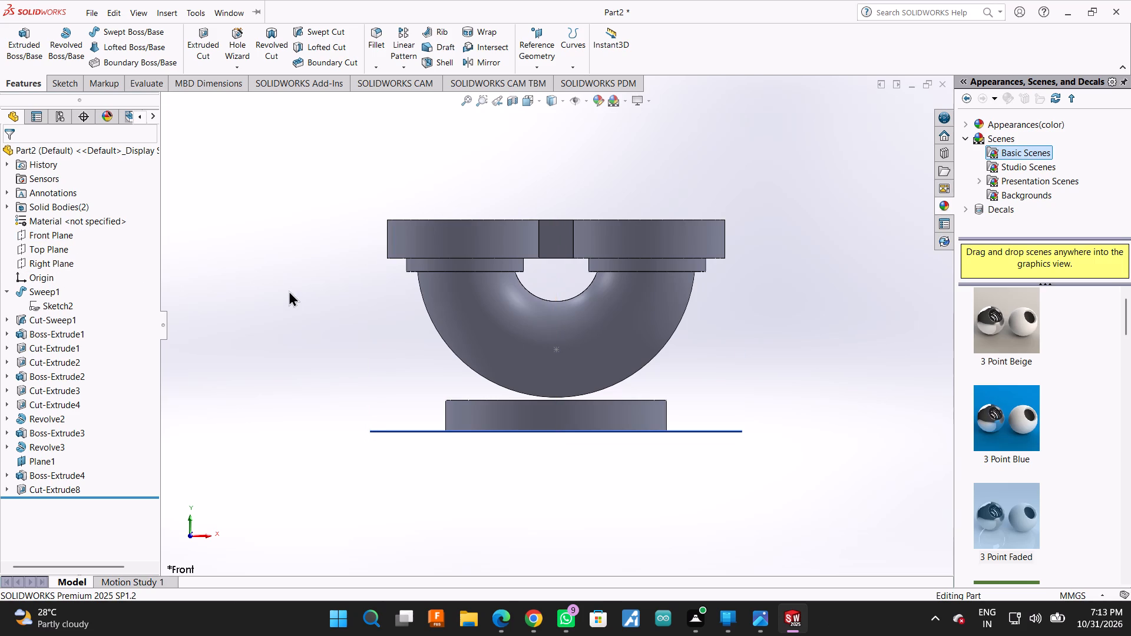
pyautogui.click(349, 344)
pyautogui.moveTo(837, 279); pyautogui.dragTo(822, 399)
pyautogui.press('Escape')
pyautogui.click(616, 429)
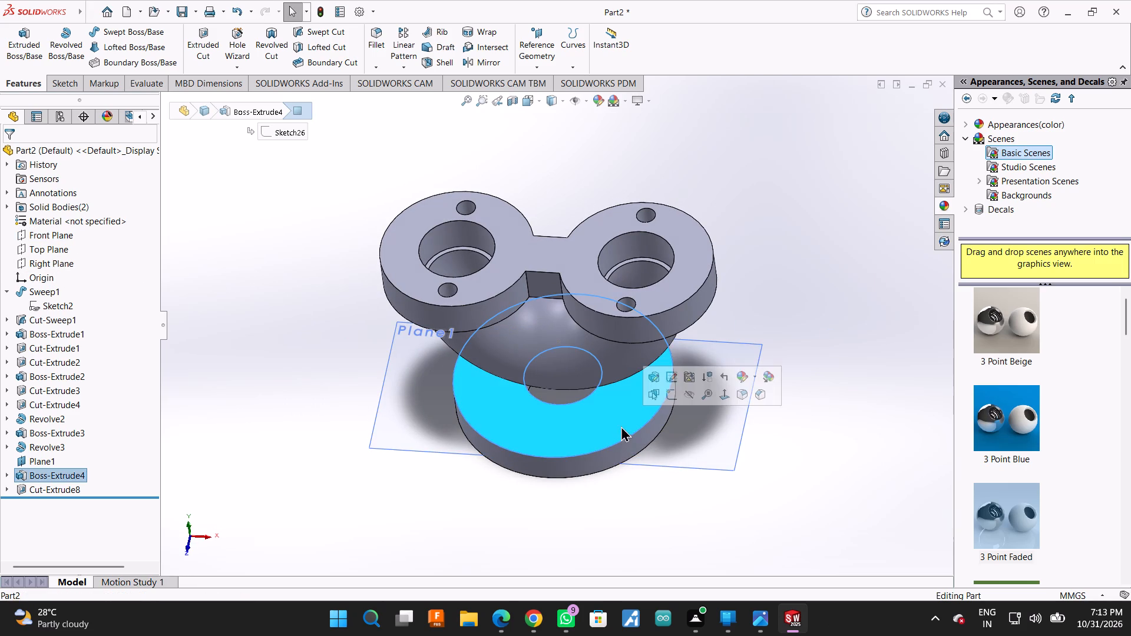
pyautogui.click(674, 398)
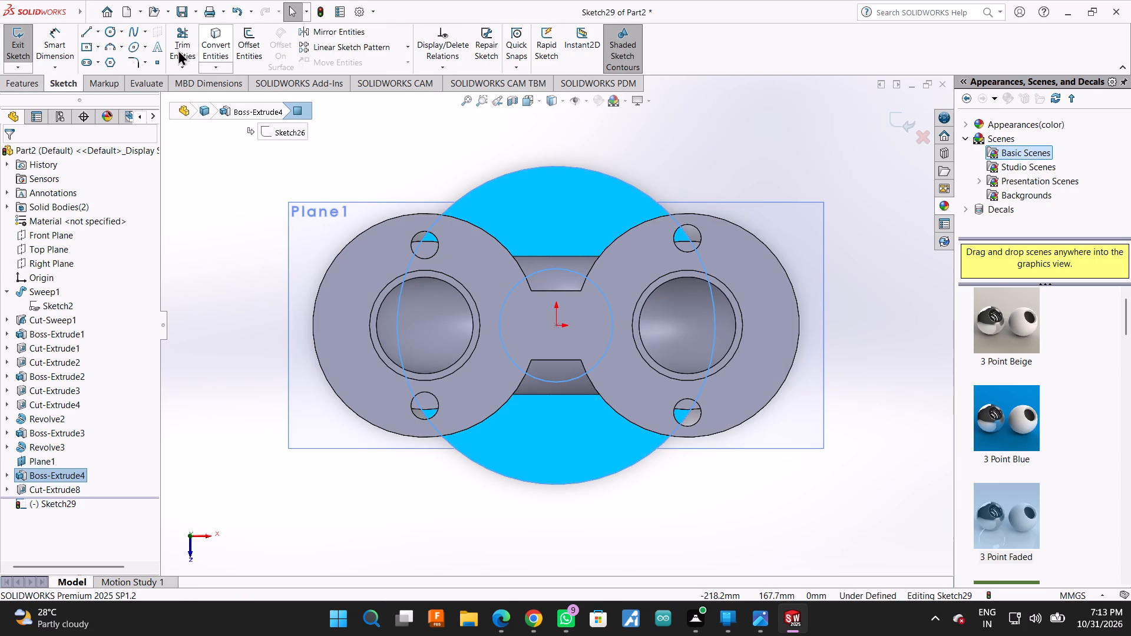
pyautogui.click(110, 33)
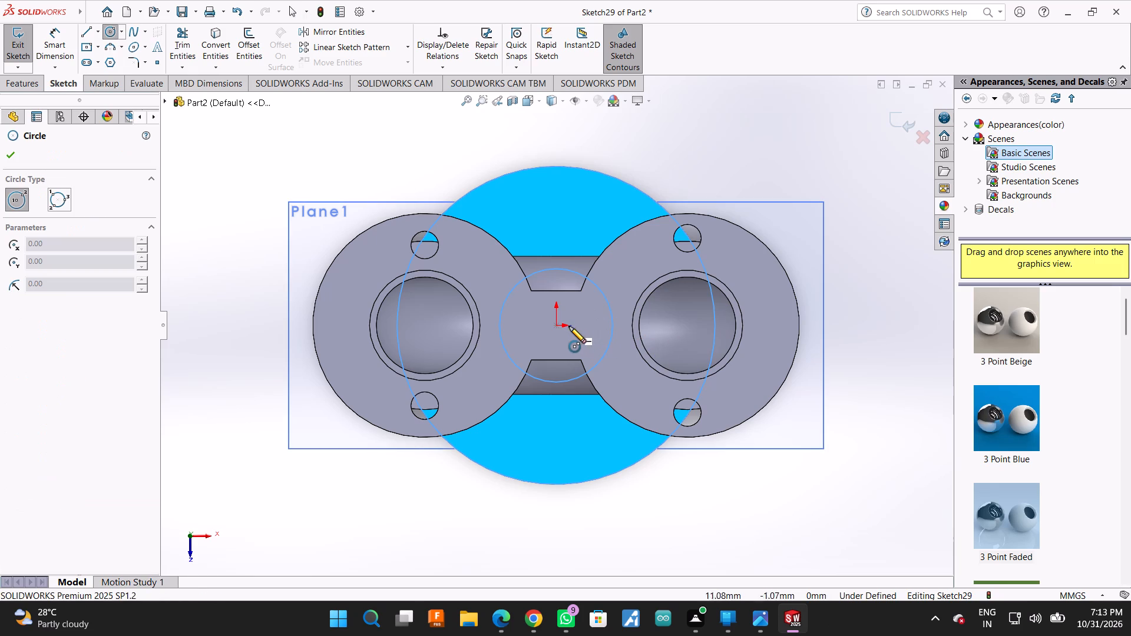
pyautogui.click(554, 326)
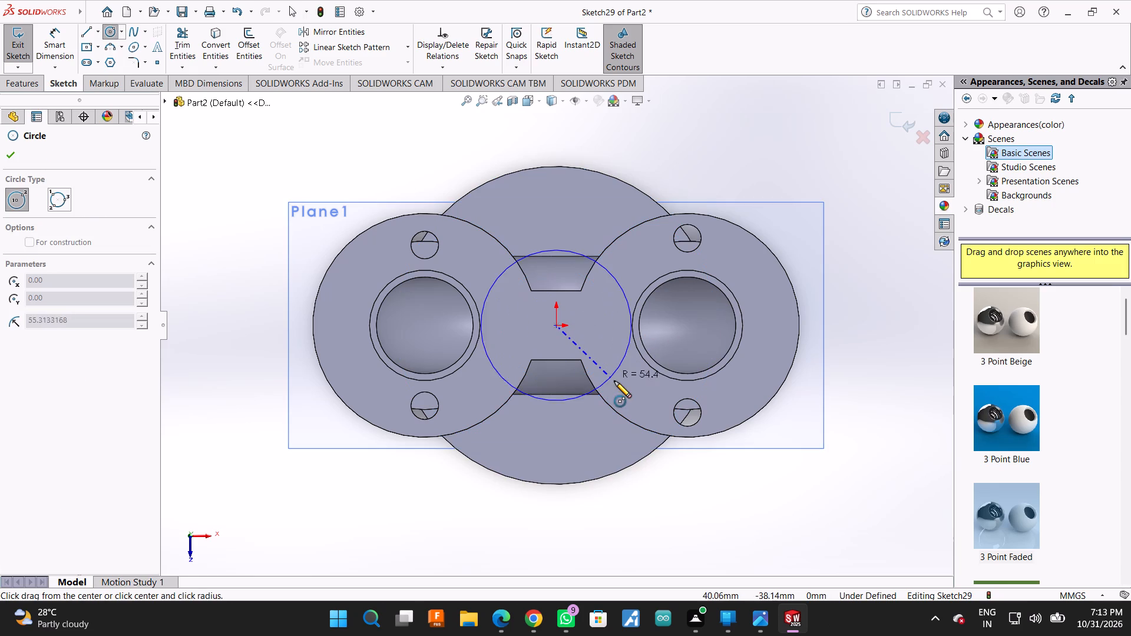
pyautogui.click(617, 386)
pyautogui.press('Escape')
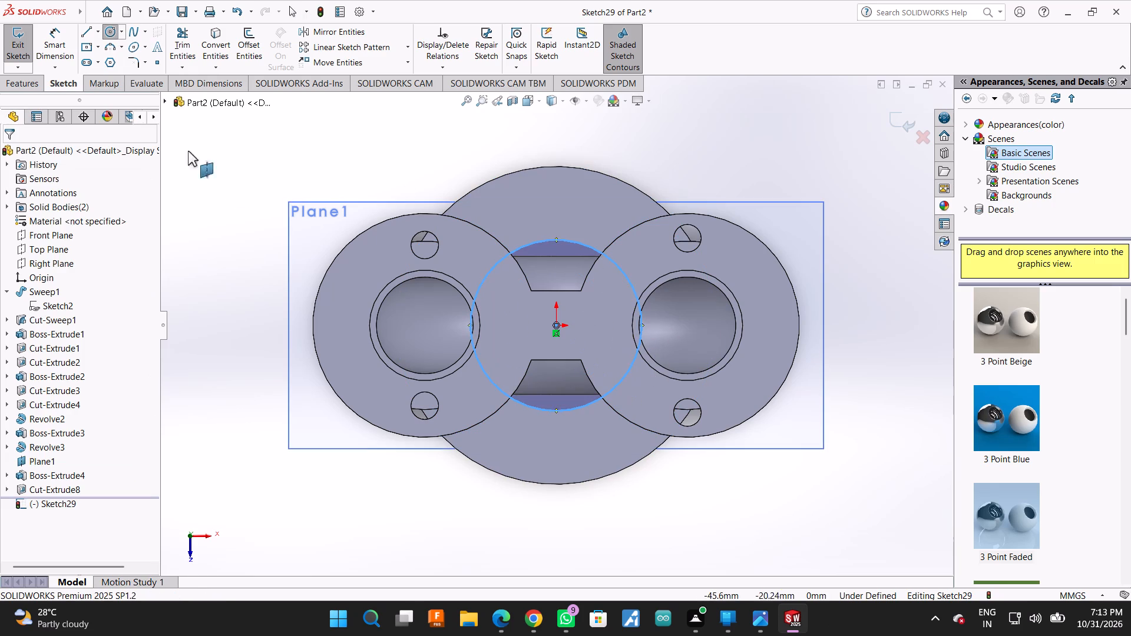
# Dimension the new circle's diameter to 100 mm.
pyautogui.click(57, 35)
pyautogui.click(625, 275)
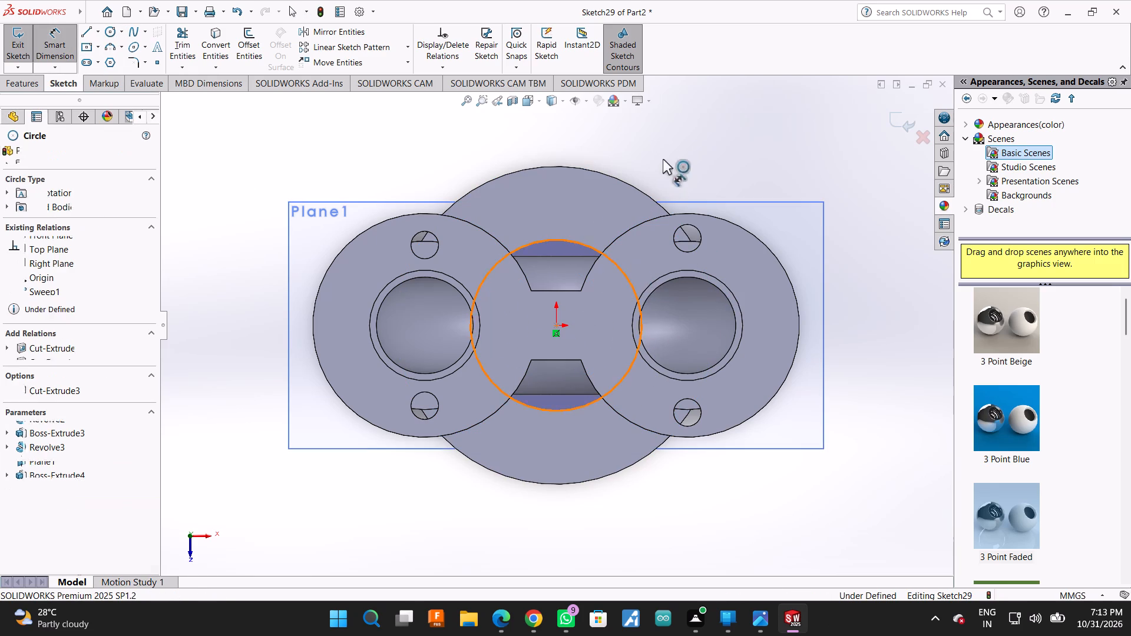
pyautogui.click(674, 141)
pyautogui.write('100')
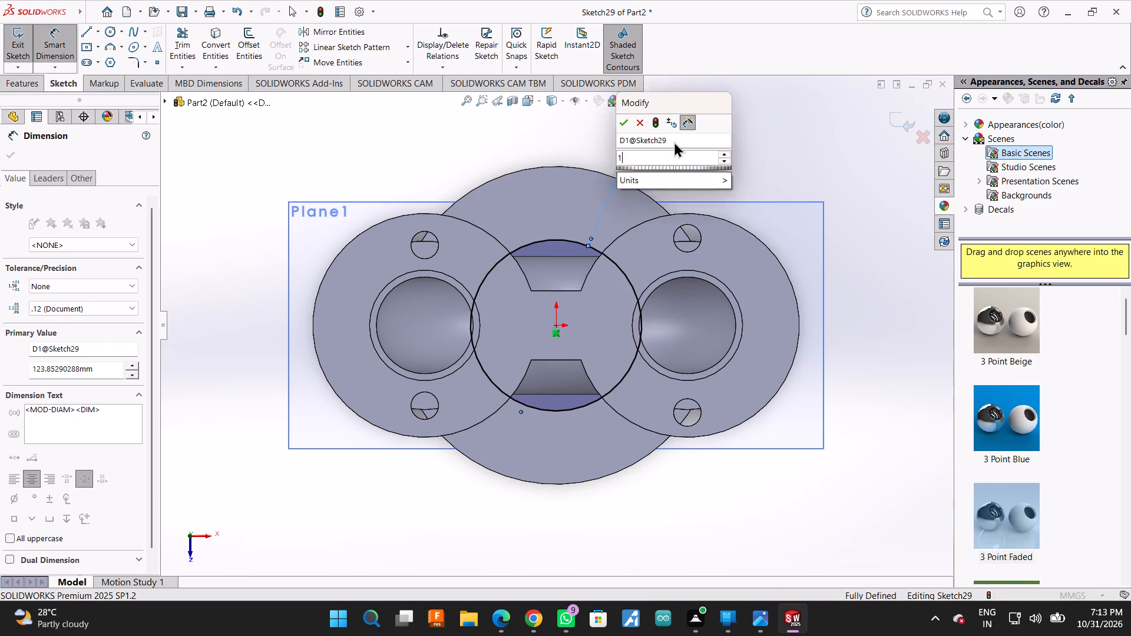
pyautogui.press('Return')
pyautogui.scroll(-1, 634, 257)
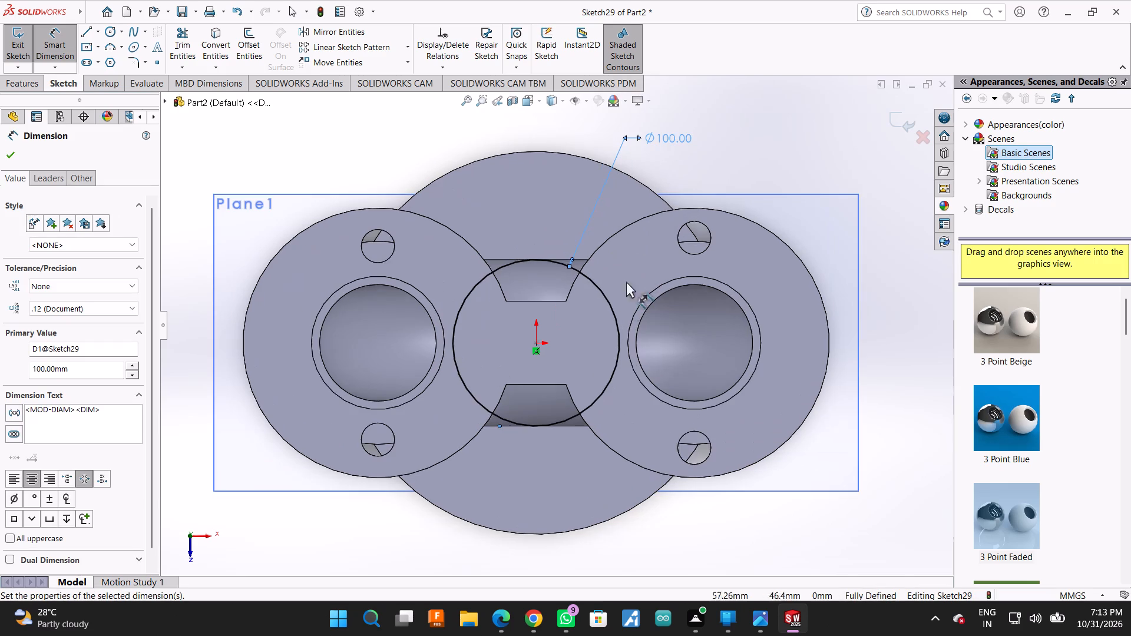
pyautogui.scroll(1, 598, 334)
pyautogui.rightClick(646, 515)
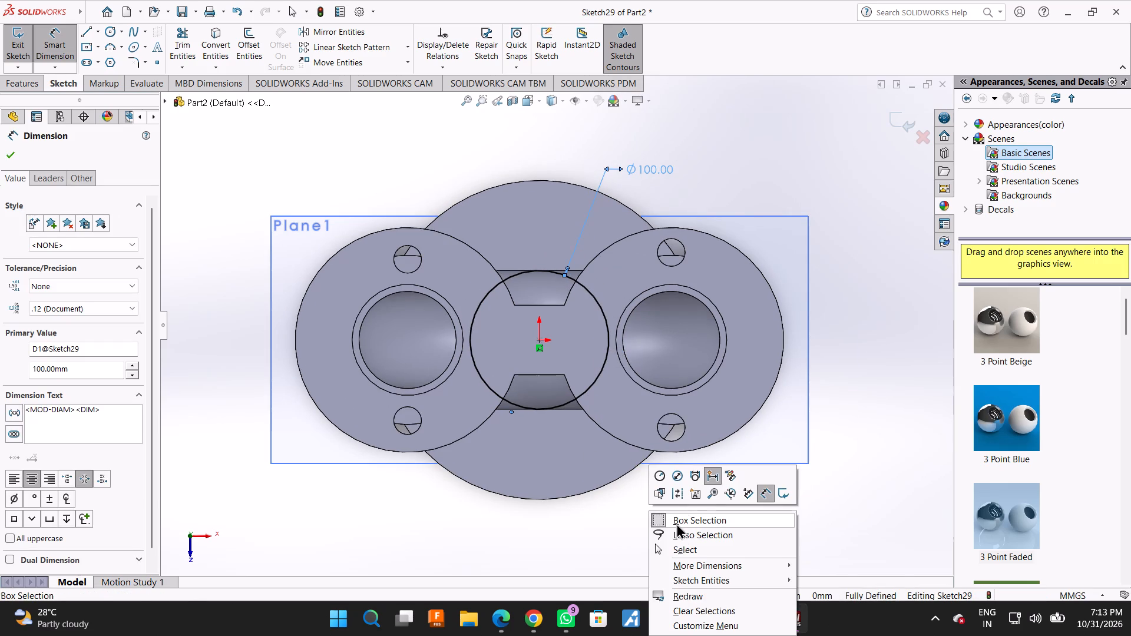
pyautogui.click(857, 425)
pyautogui.moveTo(855, 431); pyautogui.dragTo(854, 395)
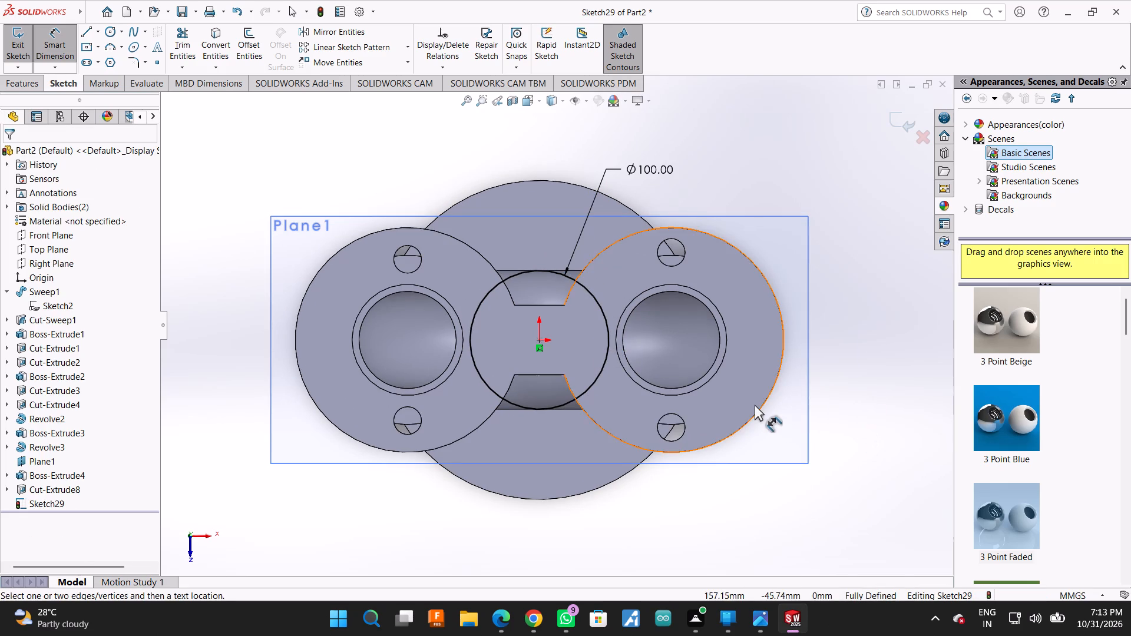
# Convert the edge of the base disc's 82 mm bore into the sketch as an inner circle.
pyautogui.moveTo(753, 405); pyautogui.dragTo(749, 302, button='middle')
pyautogui.scroll(-1, 557, 471)
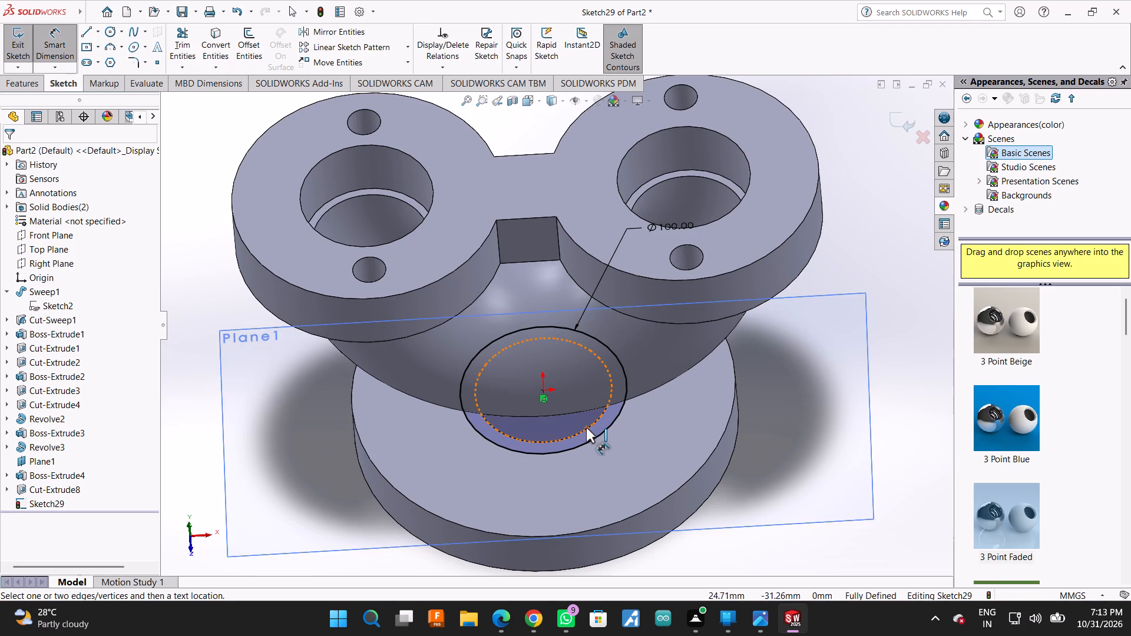
pyautogui.click(586, 428)
pyautogui.click(219, 26)
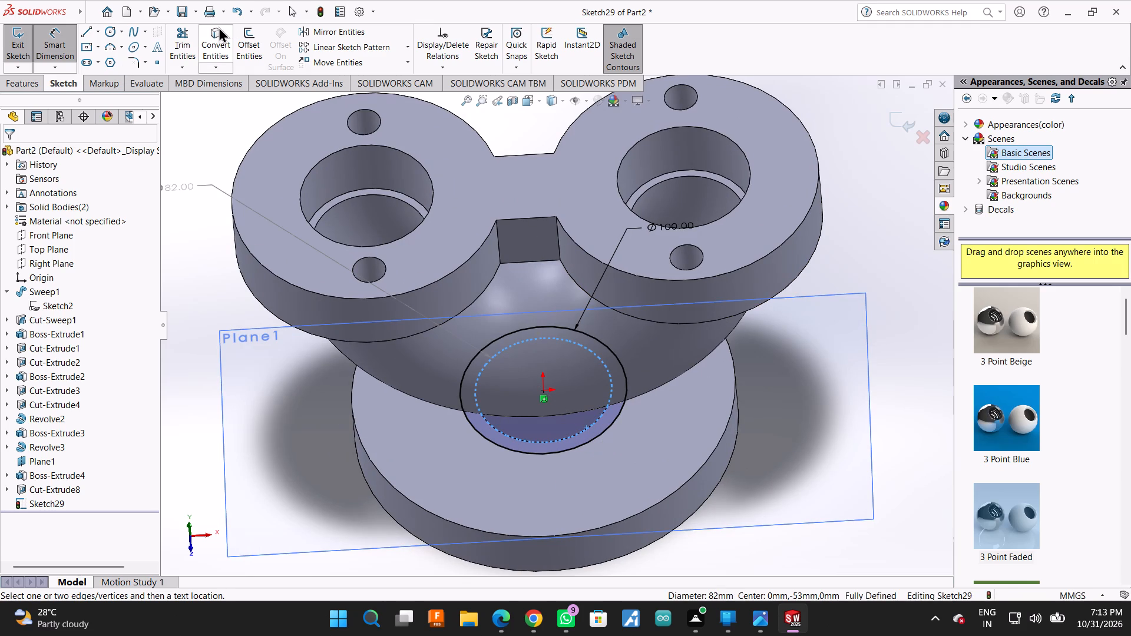
# Extrude the ring between the two circles from the base disc Up To Body to the U-shaped pipe, with Merge result on.
pyautogui.click(32, 84)
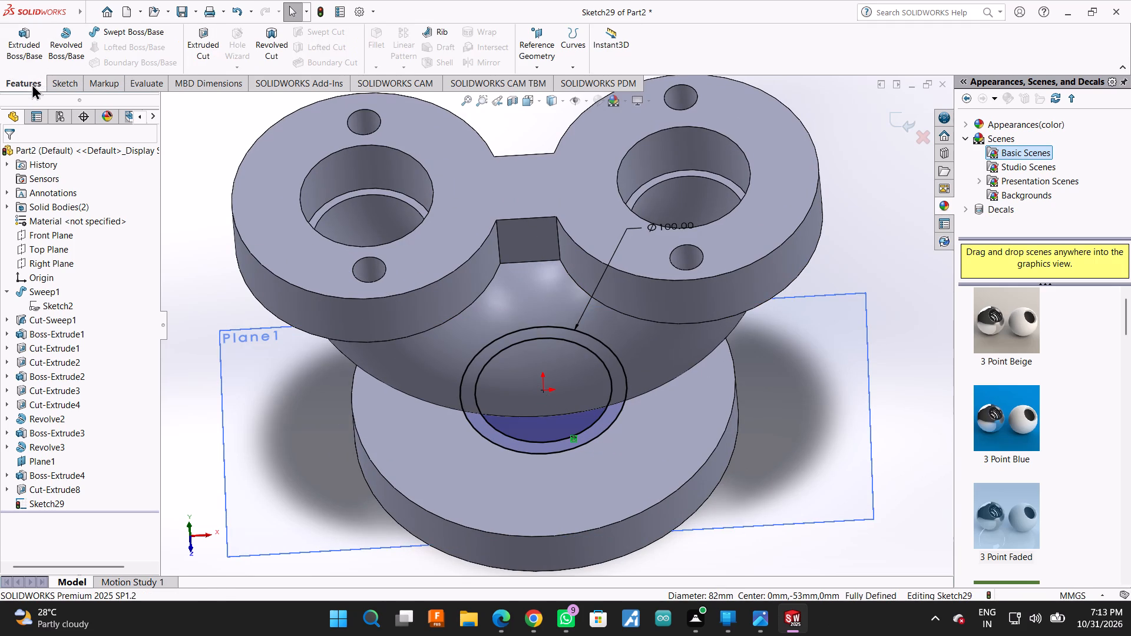
pyautogui.click(42, 39)
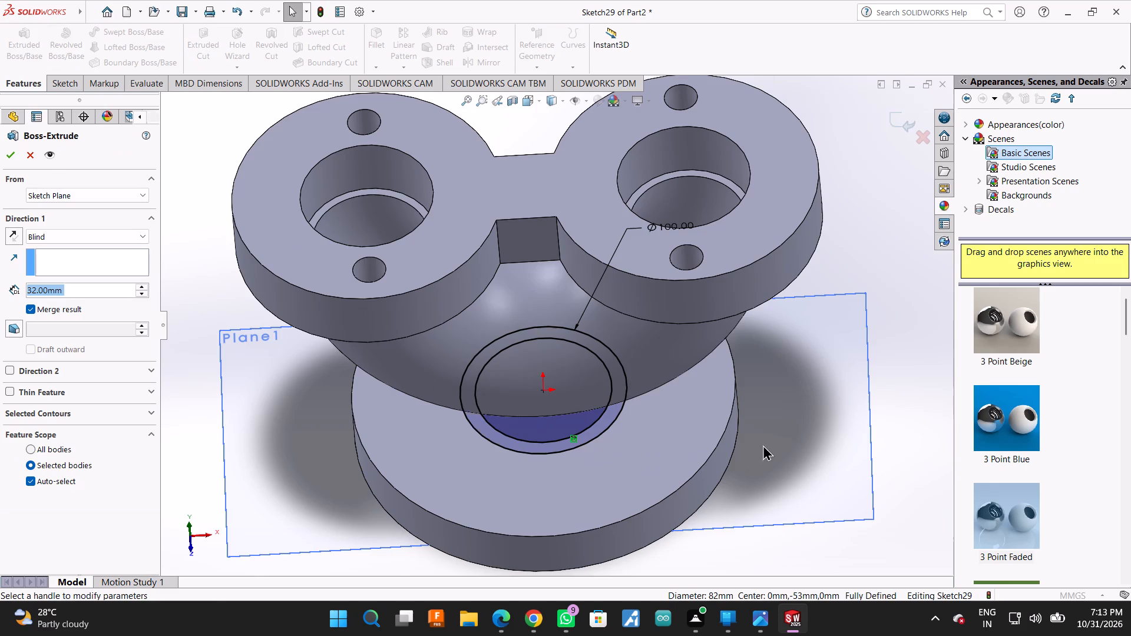
pyautogui.moveTo(768, 435); pyautogui.dragTo(770, 368, button='middle')
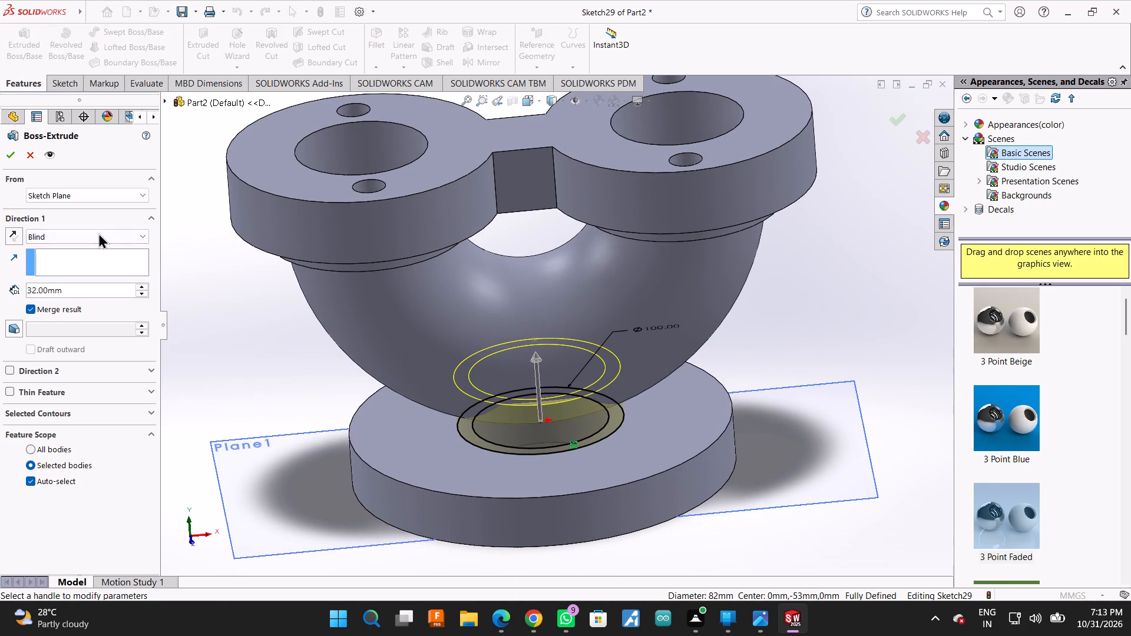
pyautogui.click(100, 236)
pyautogui.click(103, 306)
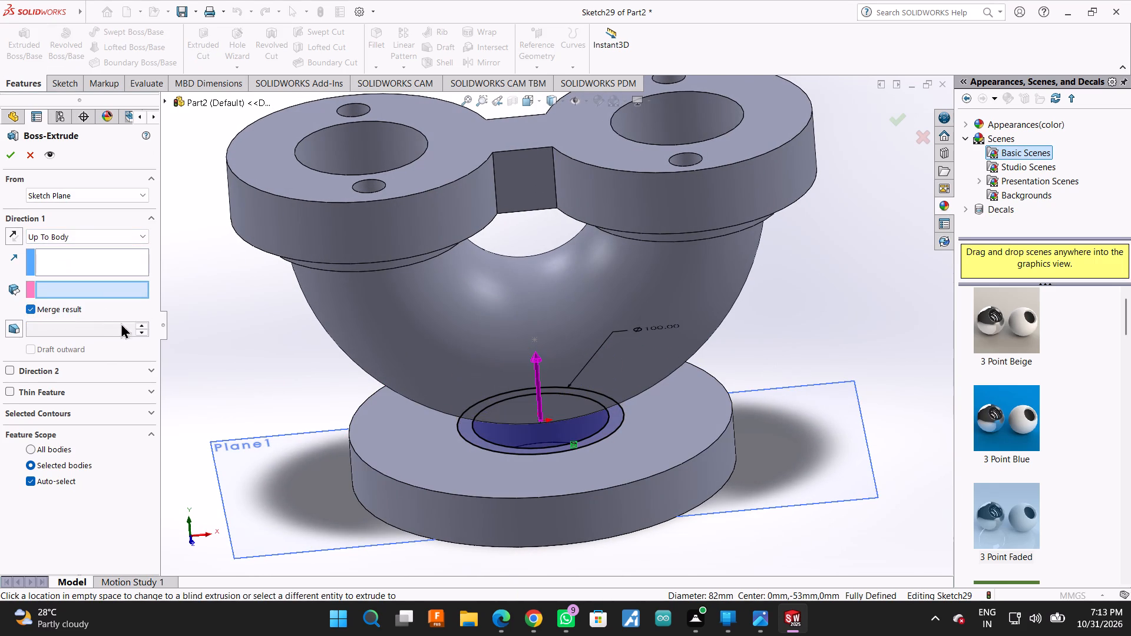
pyautogui.click(621, 351)
pyautogui.scroll(1, 571, 435)
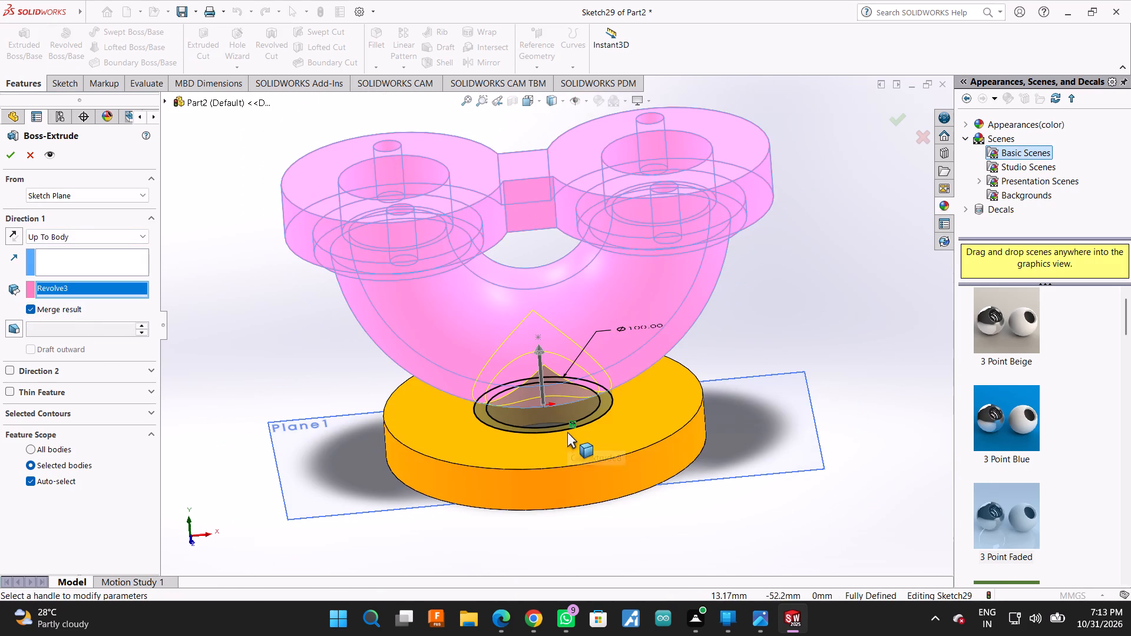
pyautogui.scroll(1, 611, 494)
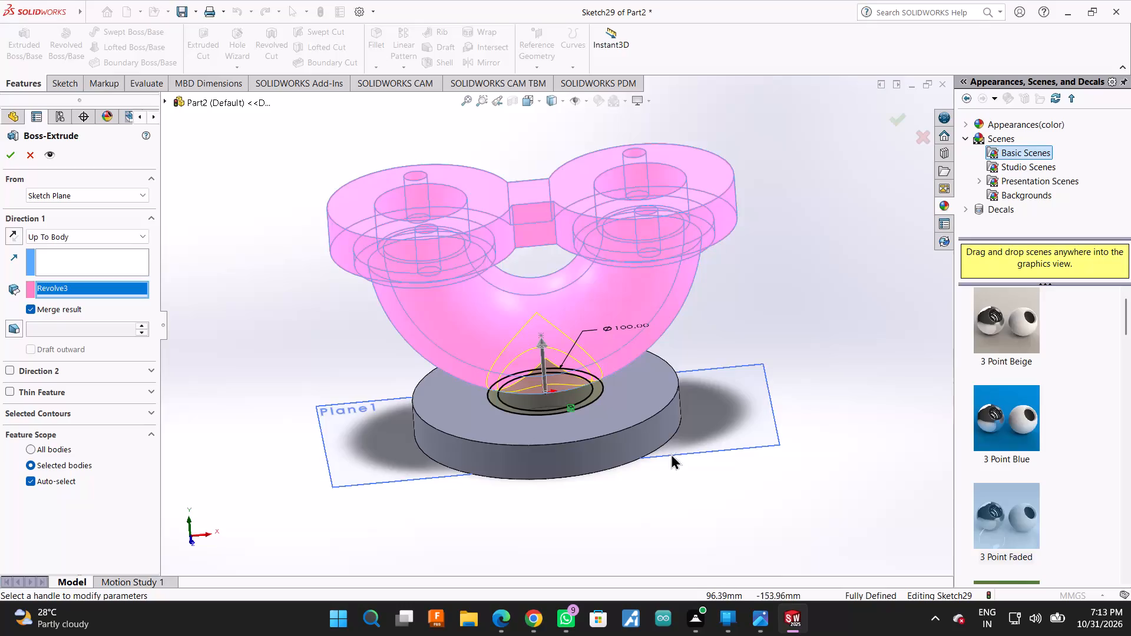
pyautogui.moveTo(664, 479); pyautogui.dragTo(667, 422, button='middle')
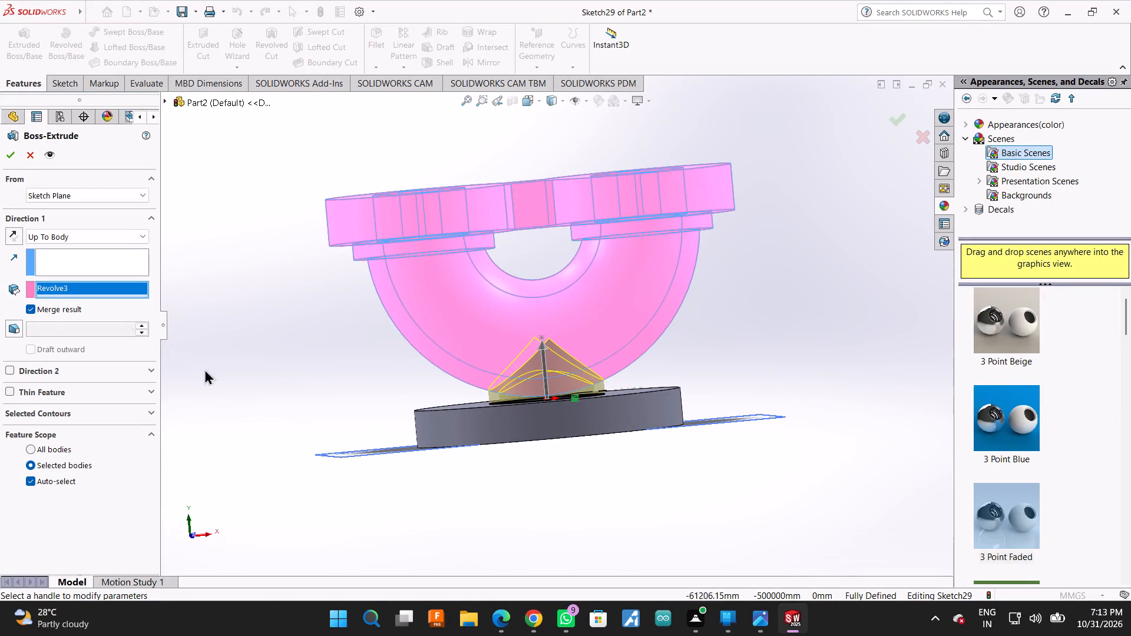
pyautogui.click(5, 155)
# Examine the neck joining the base disc to the U-shaped pipe from several angles.
pyautogui.scroll(1, 540, 389)
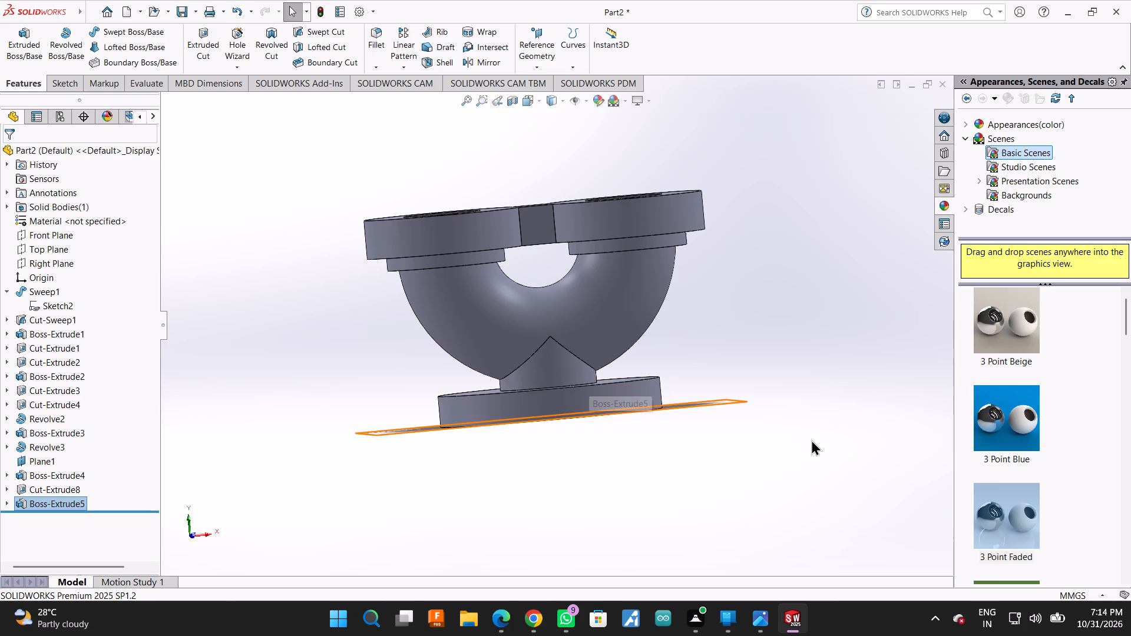
pyautogui.scroll(1, 811, 439)
pyautogui.moveTo(743, 327); pyautogui.dragTo(700, 386, button='middle')
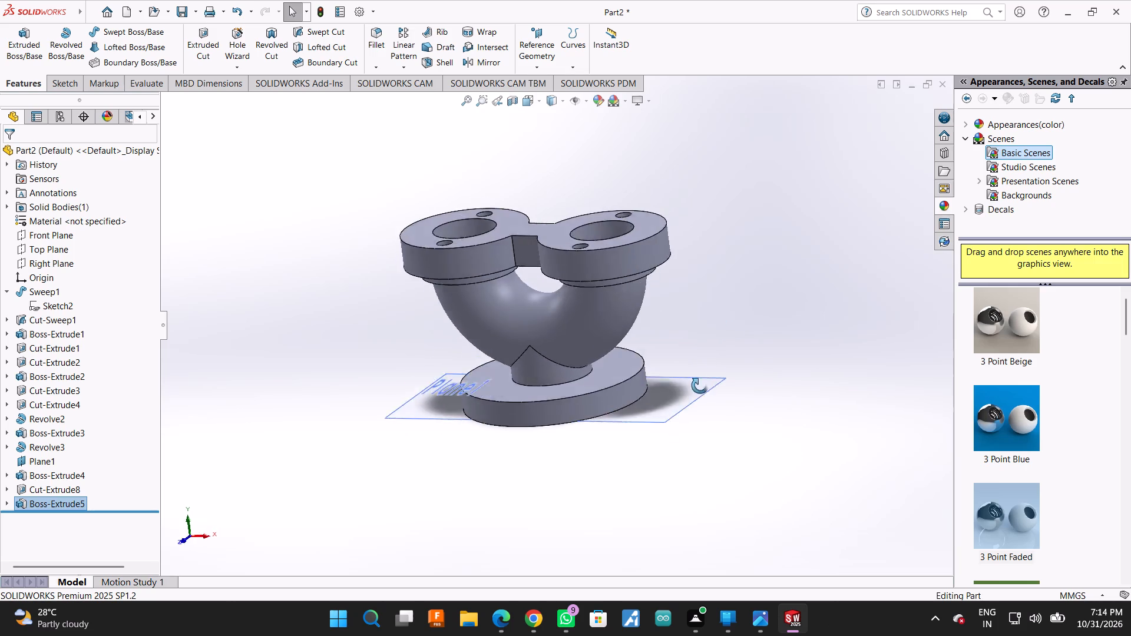
pyautogui.moveTo(700, 386); pyautogui.dragTo(712, 498, button='middle')
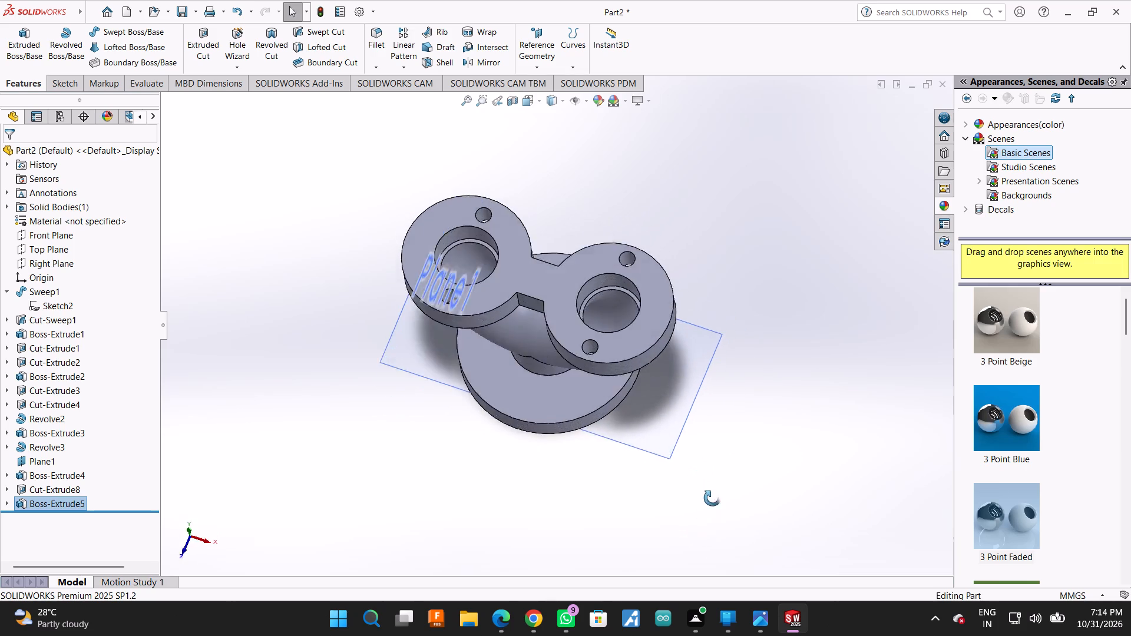
pyautogui.moveTo(712, 498); pyautogui.dragTo(458, 271, button='middle')
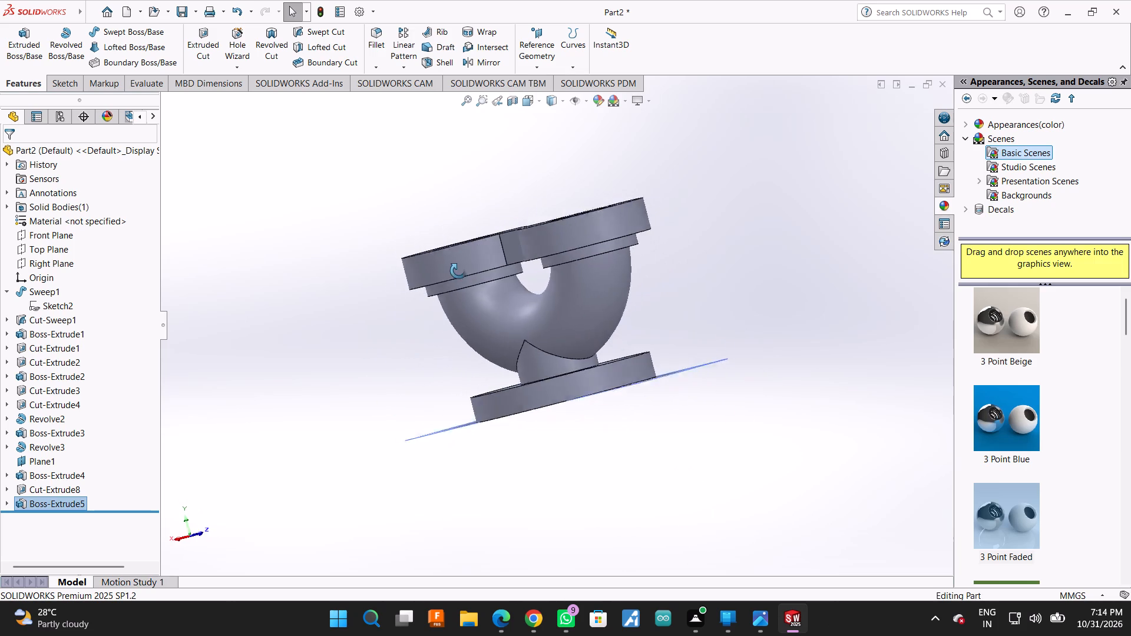
pyautogui.moveTo(458, 271); pyautogui.dragTo(518, 301, button='middle')
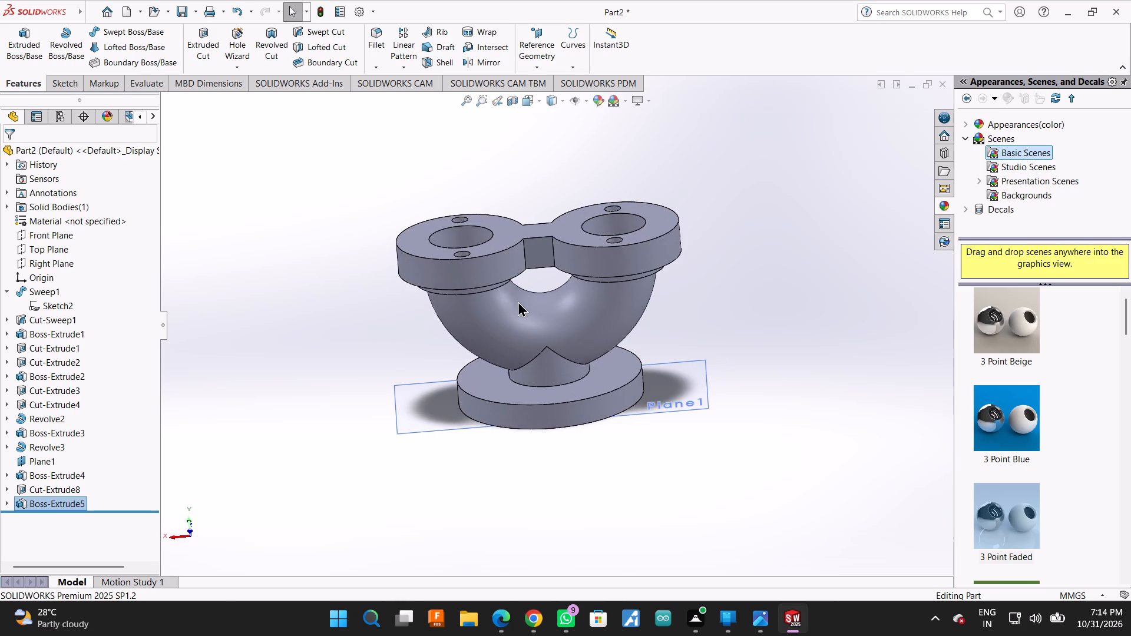
pyautogui.moveTo(710, 284); pyautogui.dragTo(684, 357, button='middle')
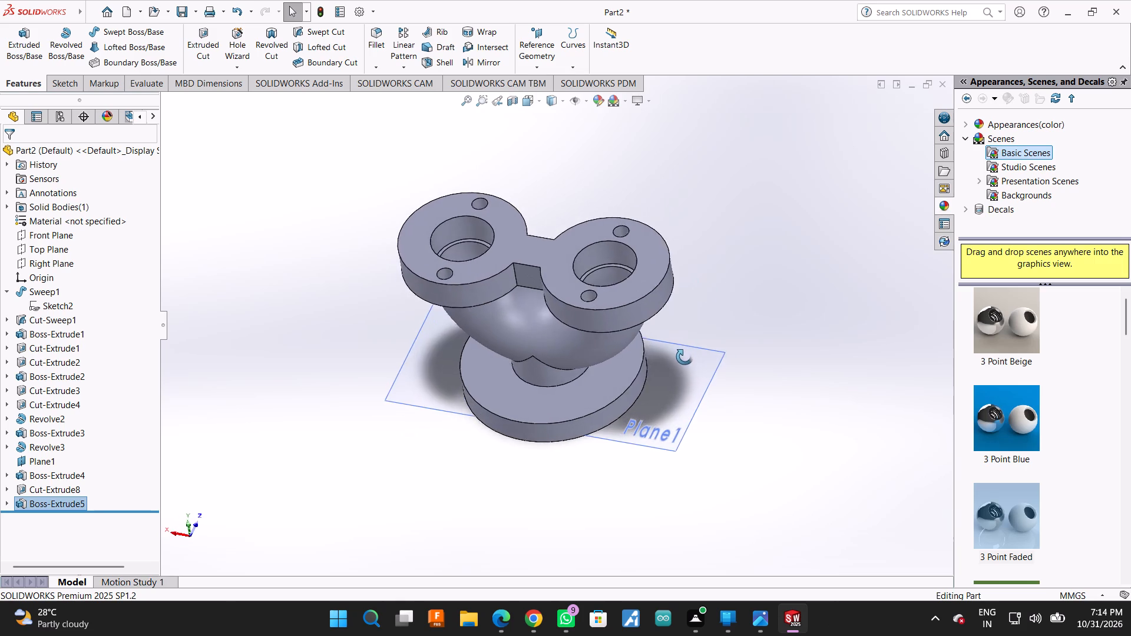
pyautogui.moveTo(684, 357); pyautogui.dragTo(712, 334, button='middle')
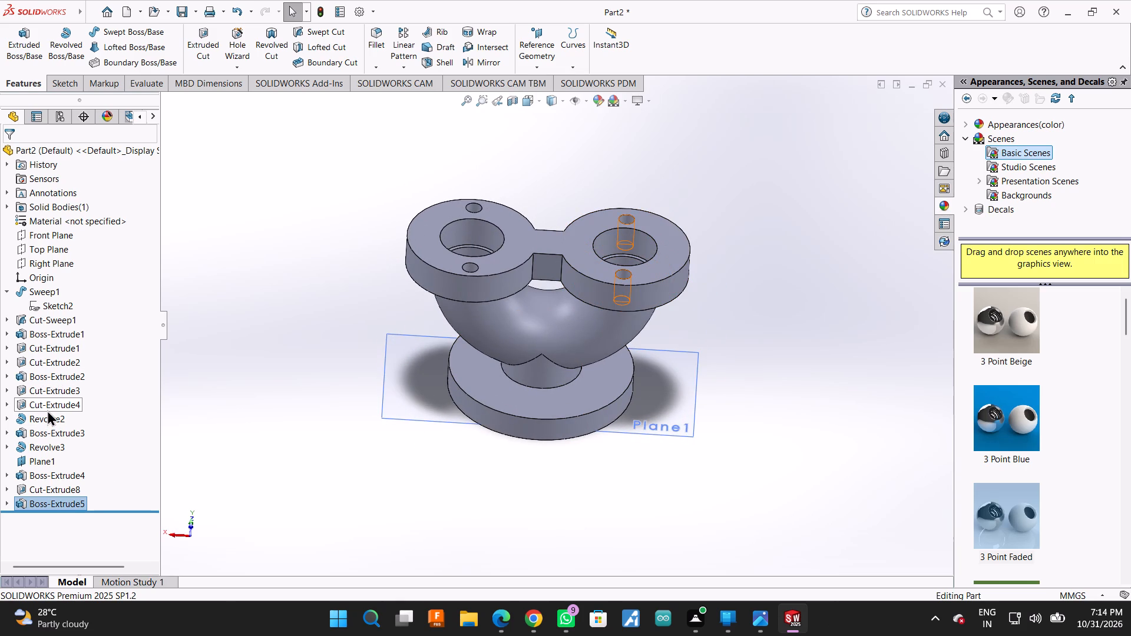
# Delete Cut-Extrude4, the two small holes in one flange, along with its remaining sketch, Sketch21.
pyautogui.rightClick(47, 410)
pyautogui.click(88, 425)
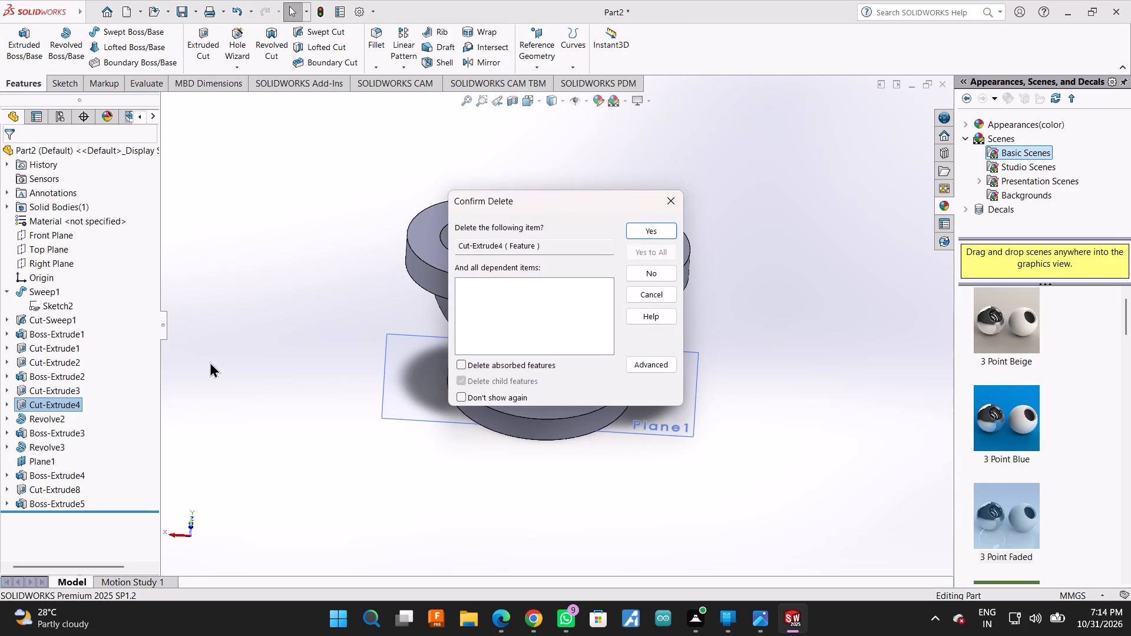
pyautogui.click(655, 233)
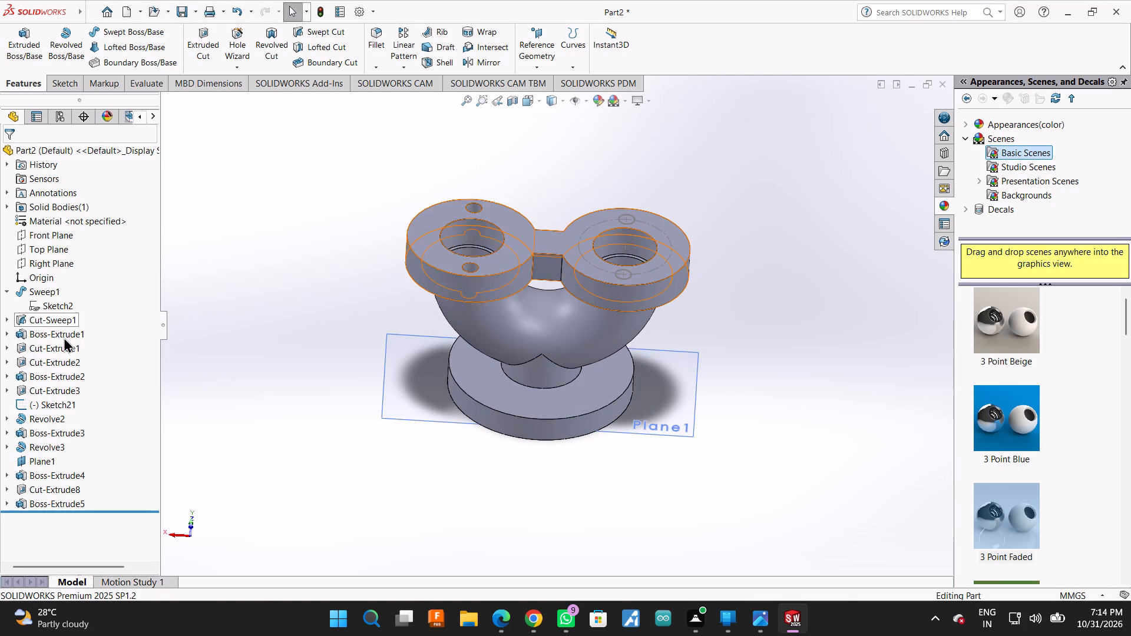
pyautogui.rightClick(58, 402)
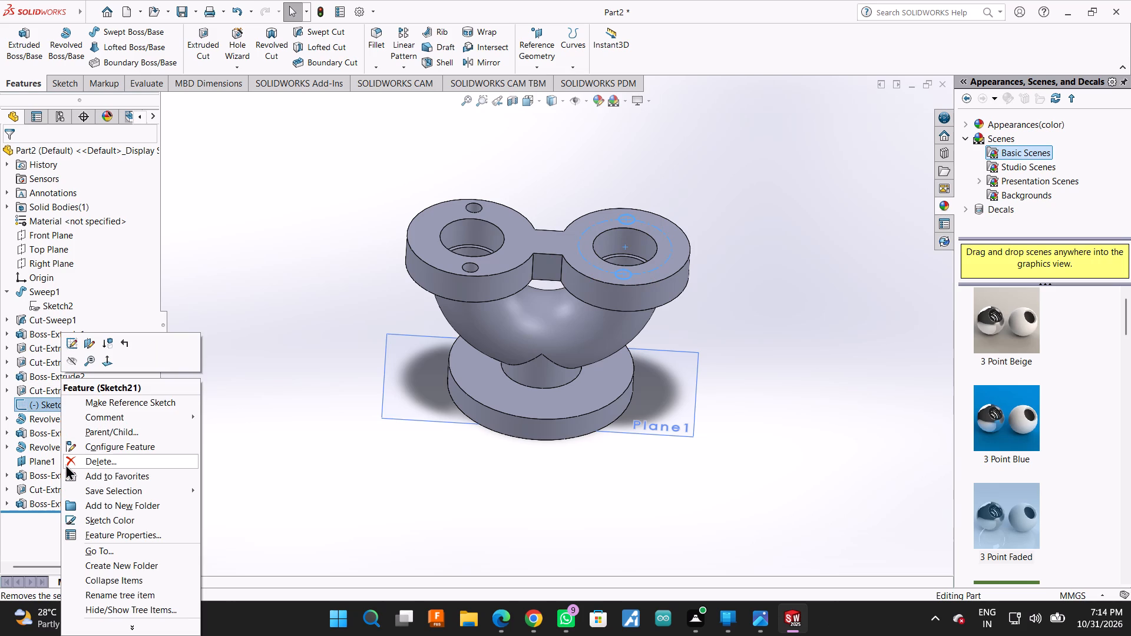
pyautogui.click(65, 464)
pyautogui.click(658, 229)
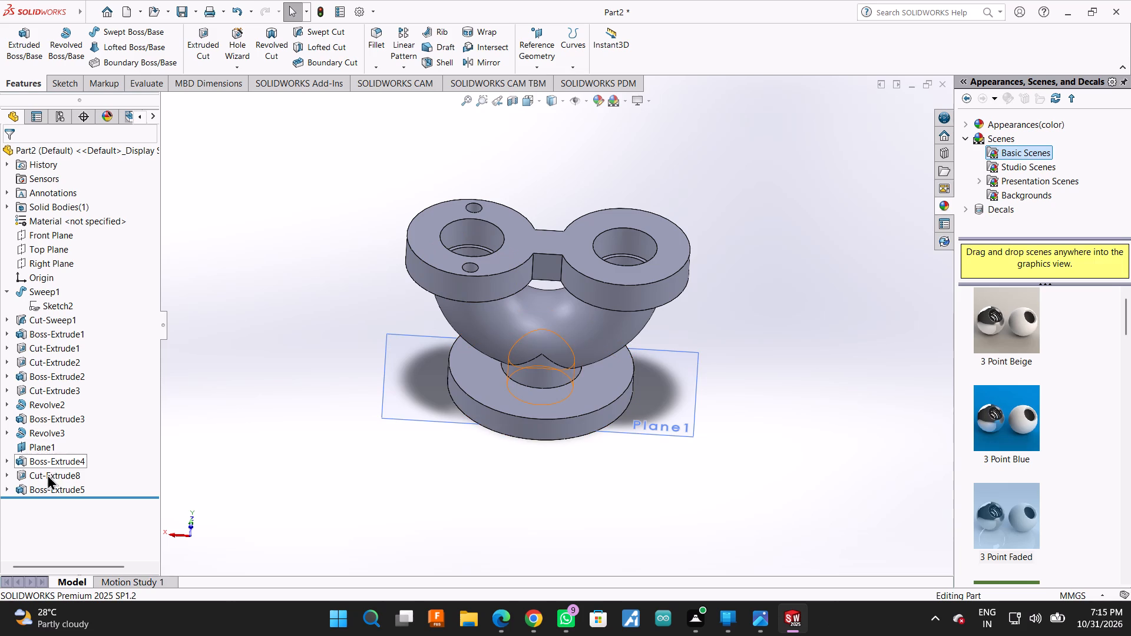
# Delete Cut-Extrude2, the other flange's two small holes, with its dependent Revolve3 and Sketch24, and its remaining sketch, Sketch18.
pyautogui.rightClick(43, 359)
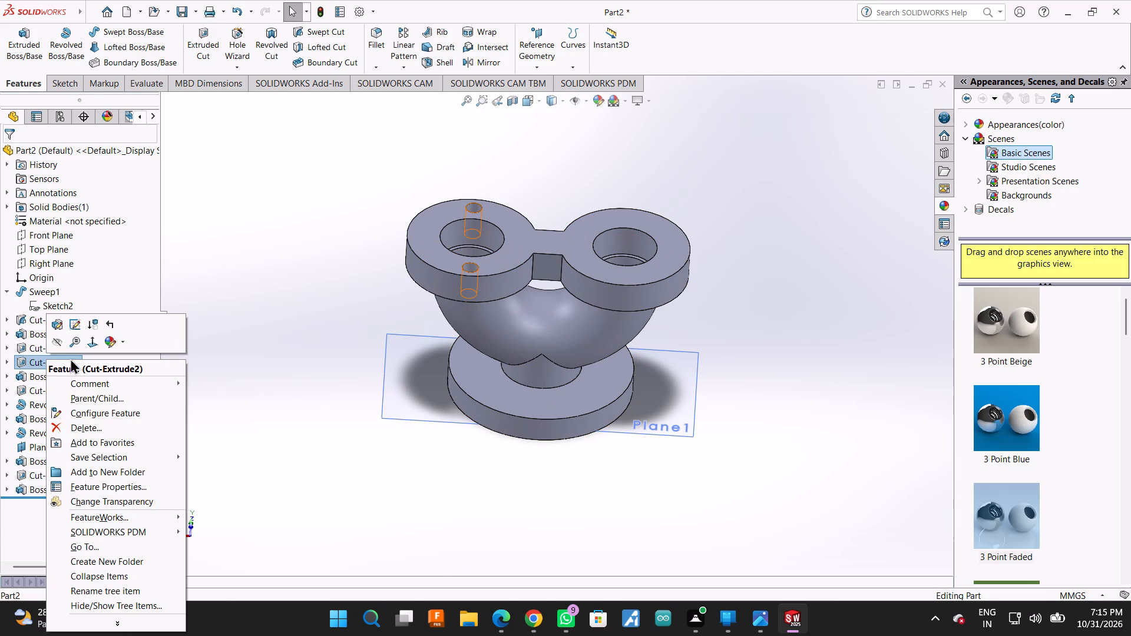
pyautogui.click(87, 423)
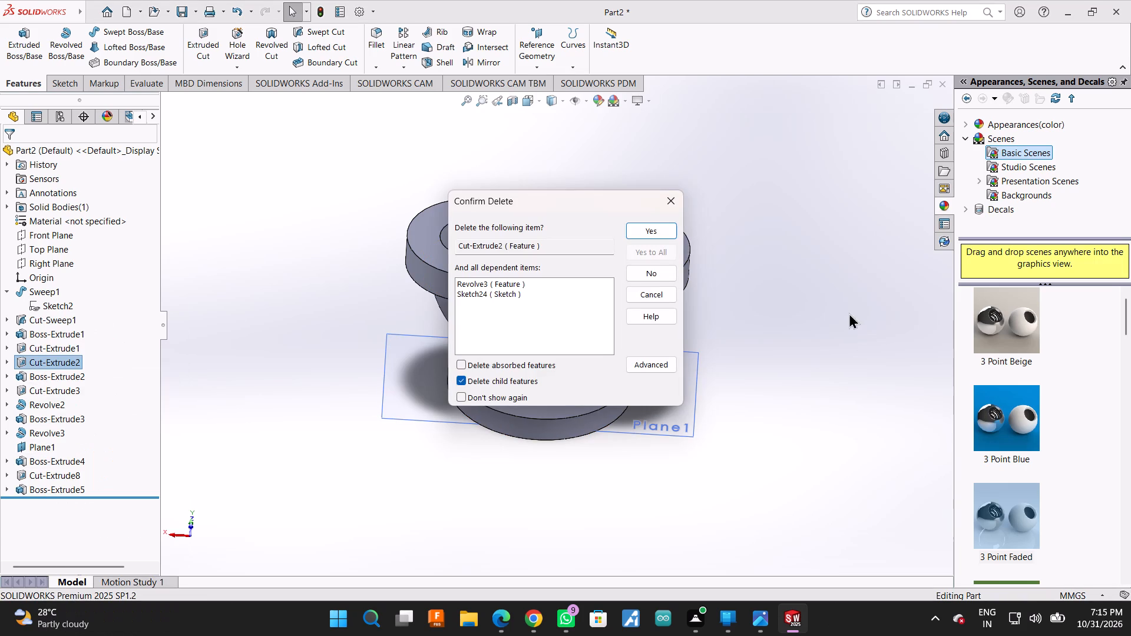
pyautogui.click(657, 226)
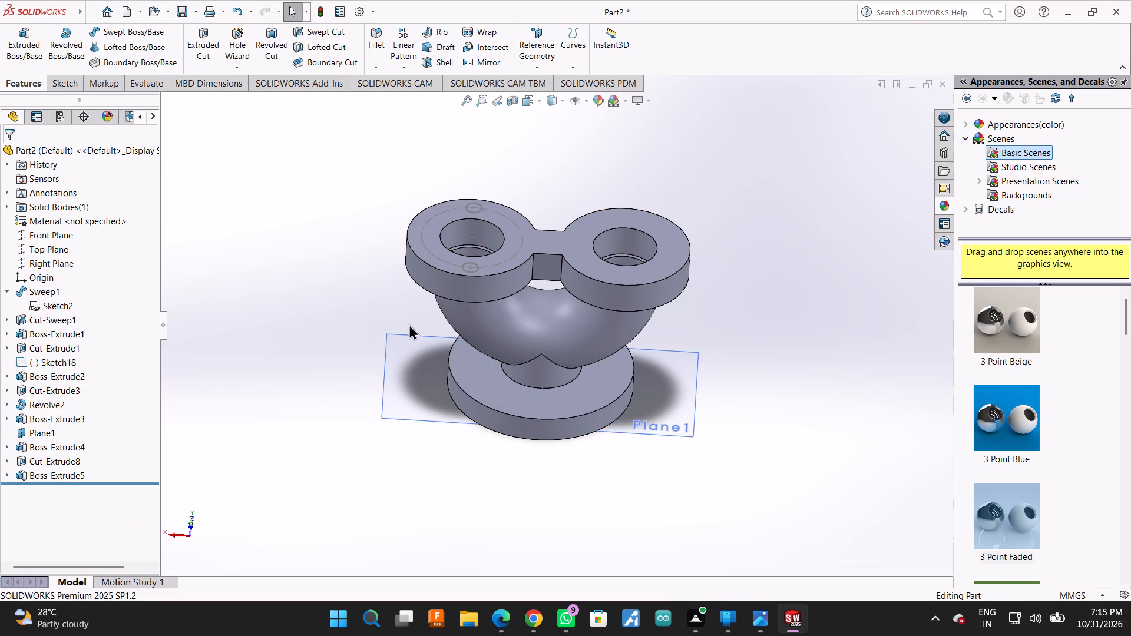
pyautogui.rightClick(44, 366)
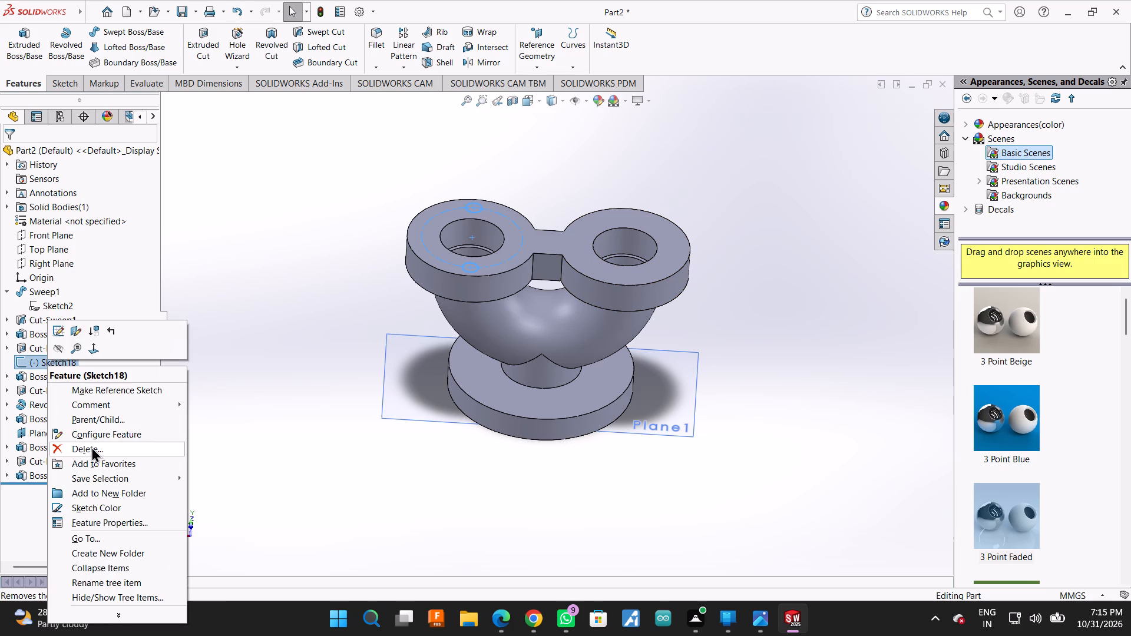
pyautogui.click(90, 449)
pyautogui.click(662, 229)
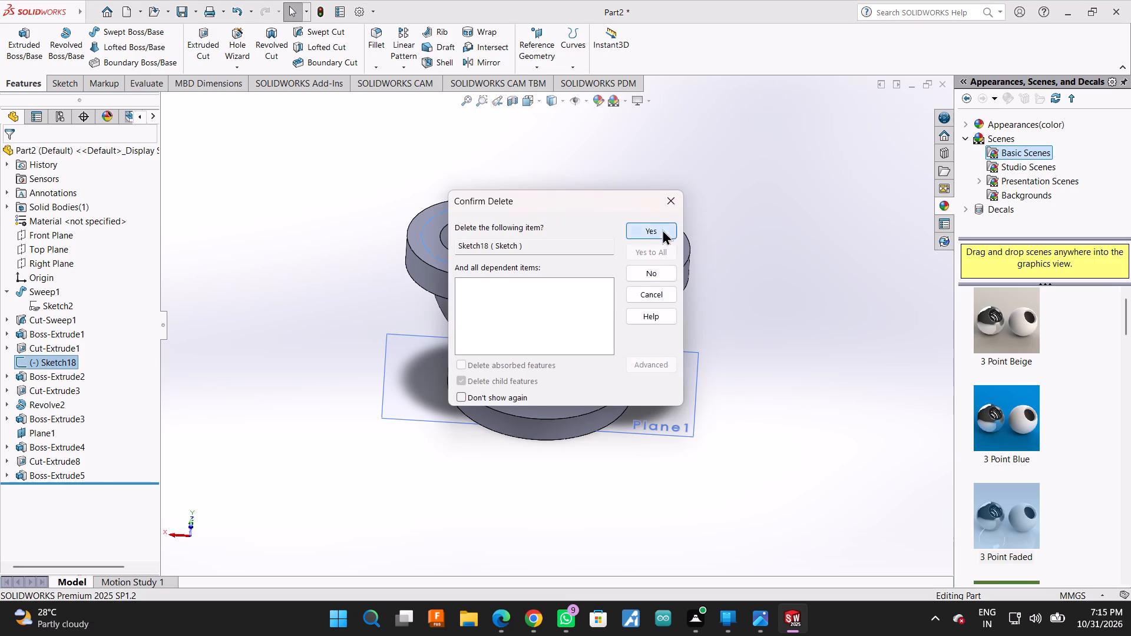
pyautogui.scroll(1, 666, 240)
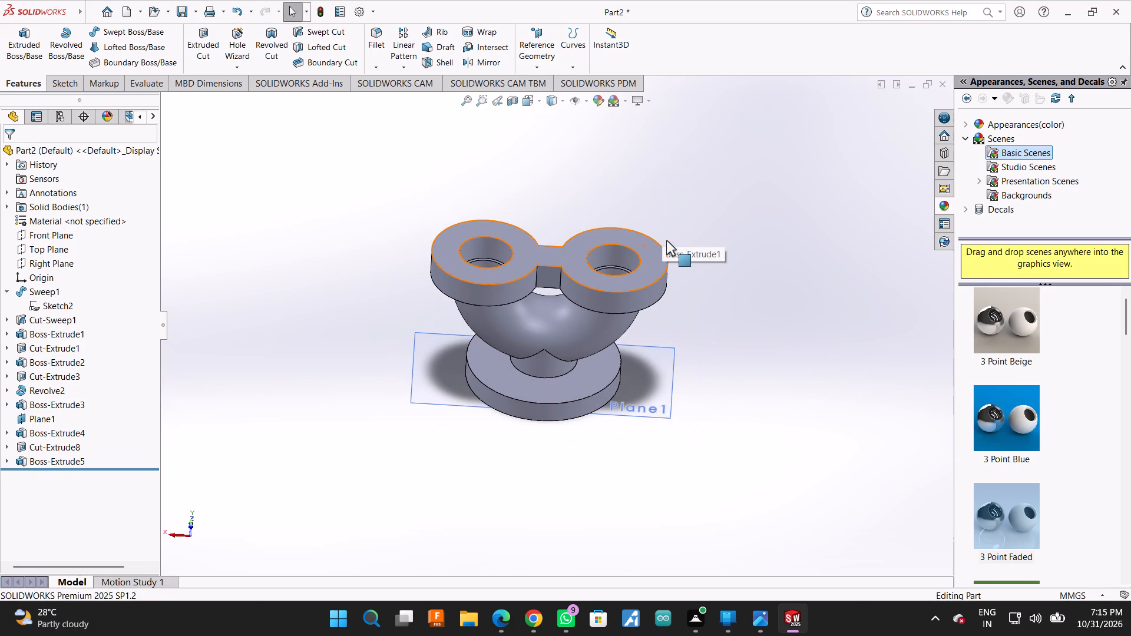
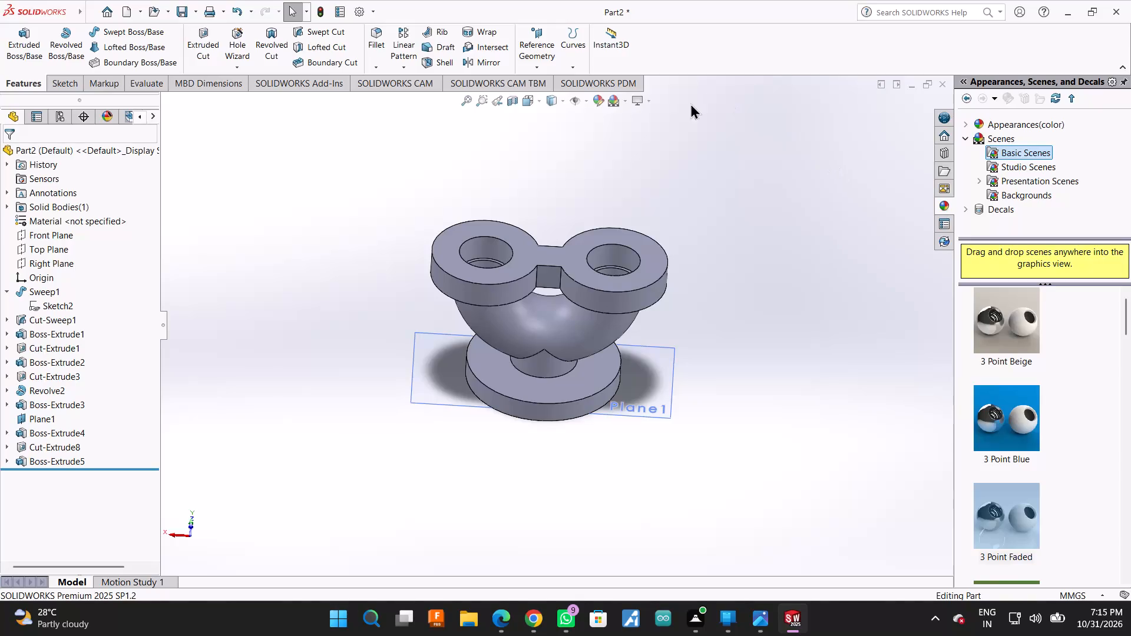
# Open the sketch of Boss-Extrude3, the web joining the two flanges, examine its rectangle and dimensions, and exit the sketch.
pyautogui.scroll(1, 538, 269)
pyautogui.scroll(-3, 519, 261)
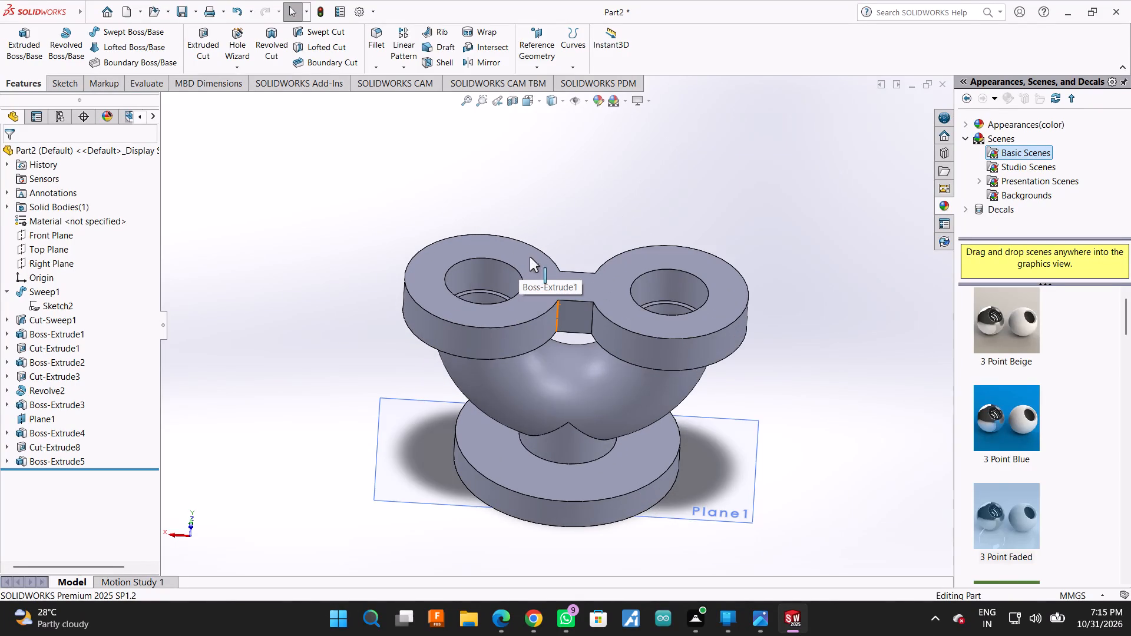
pyautogui.scroll(1, 712, 289)
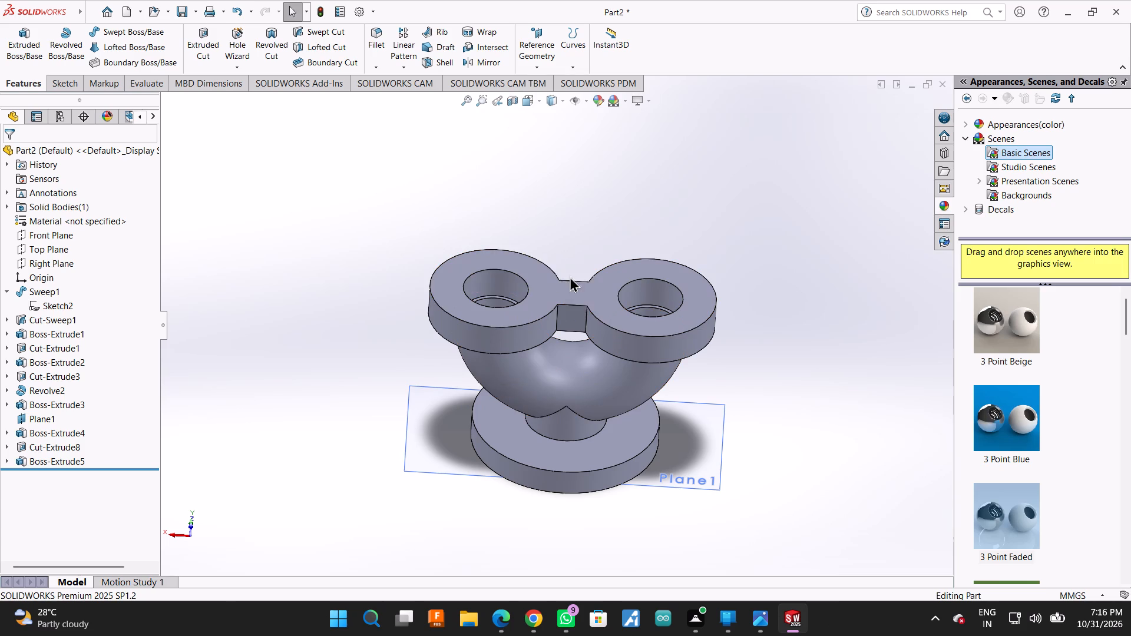
pyautogui.scroll(-3, 567, 292)
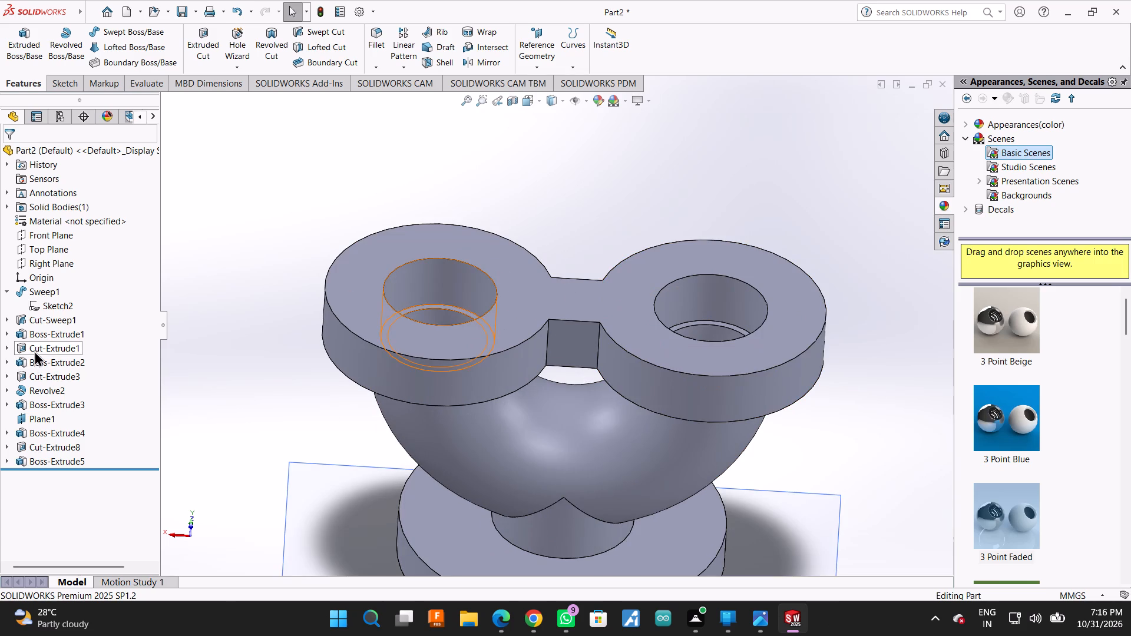
pyautogui.click(45, 401)
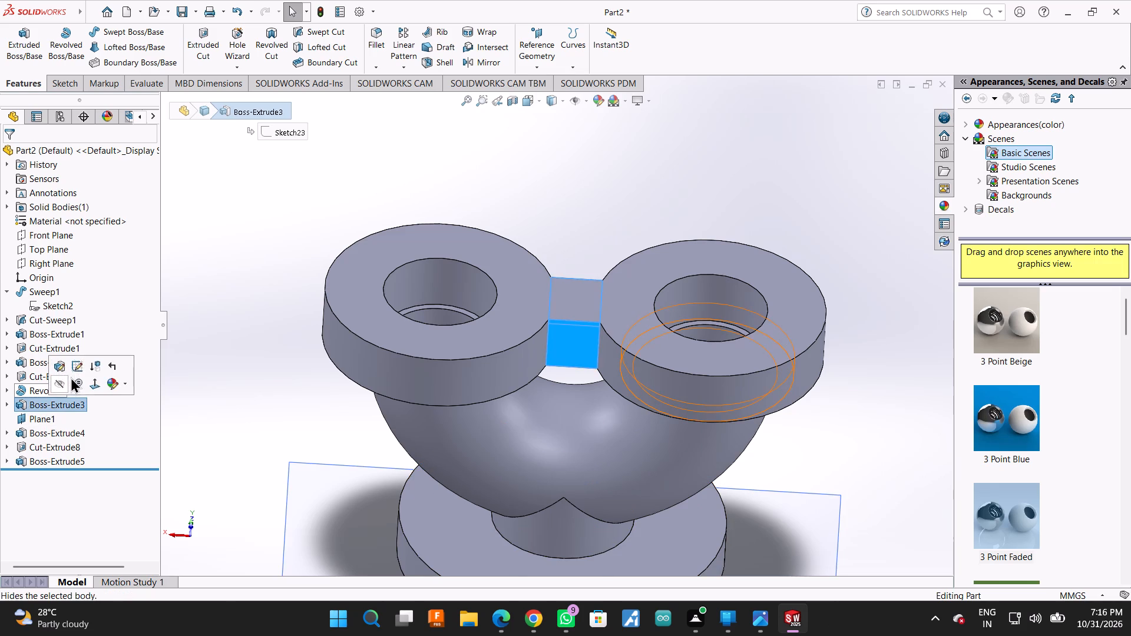
pyautogui.click(71, 372)
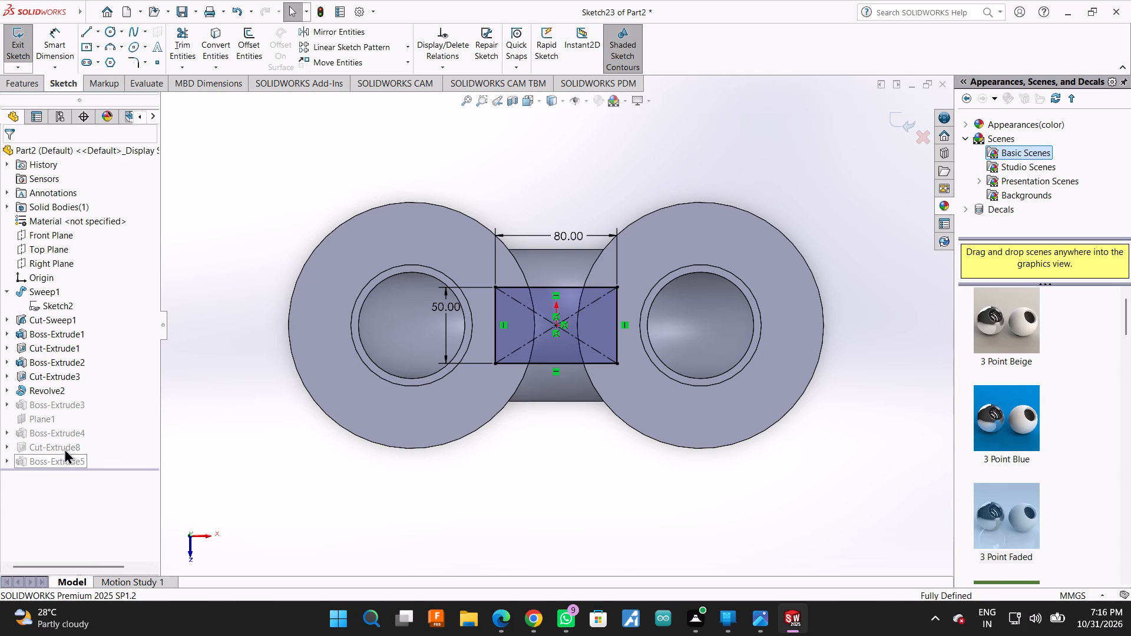
pyautogui.click(888, 124)
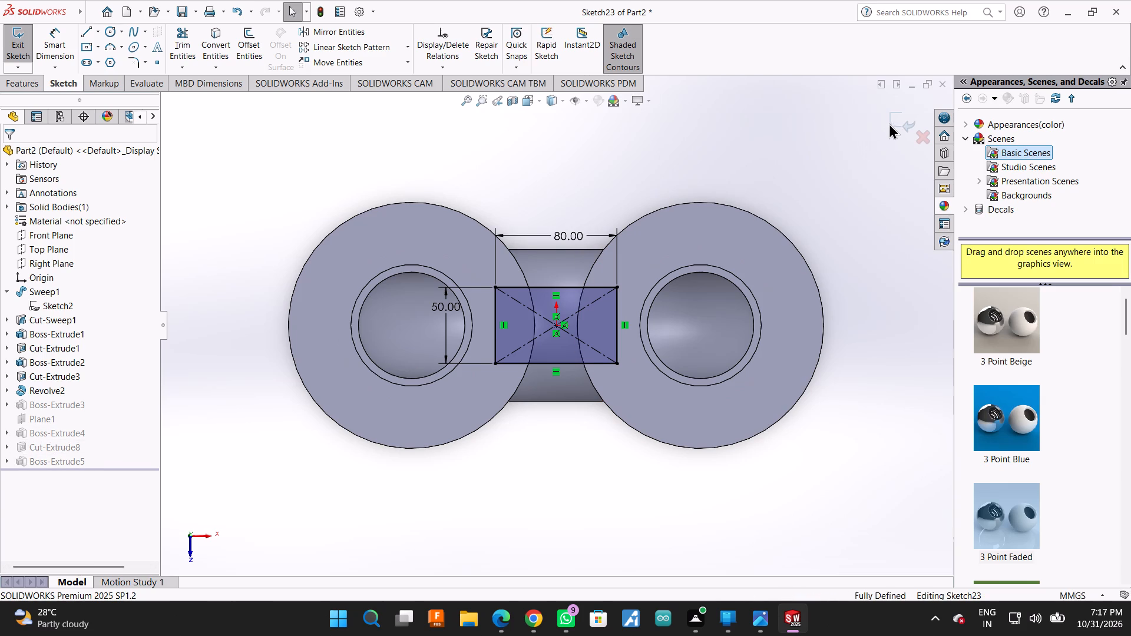
pyautogui.click(891, 121)
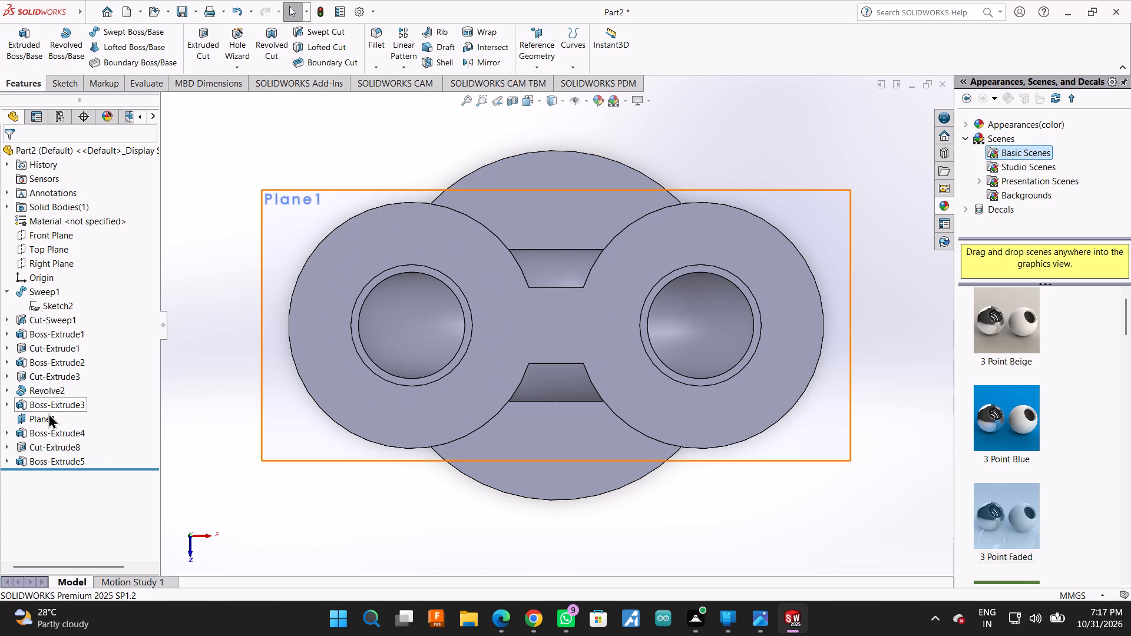
pyautogui.click(48, 413)
pyautogui.click(200, 452)
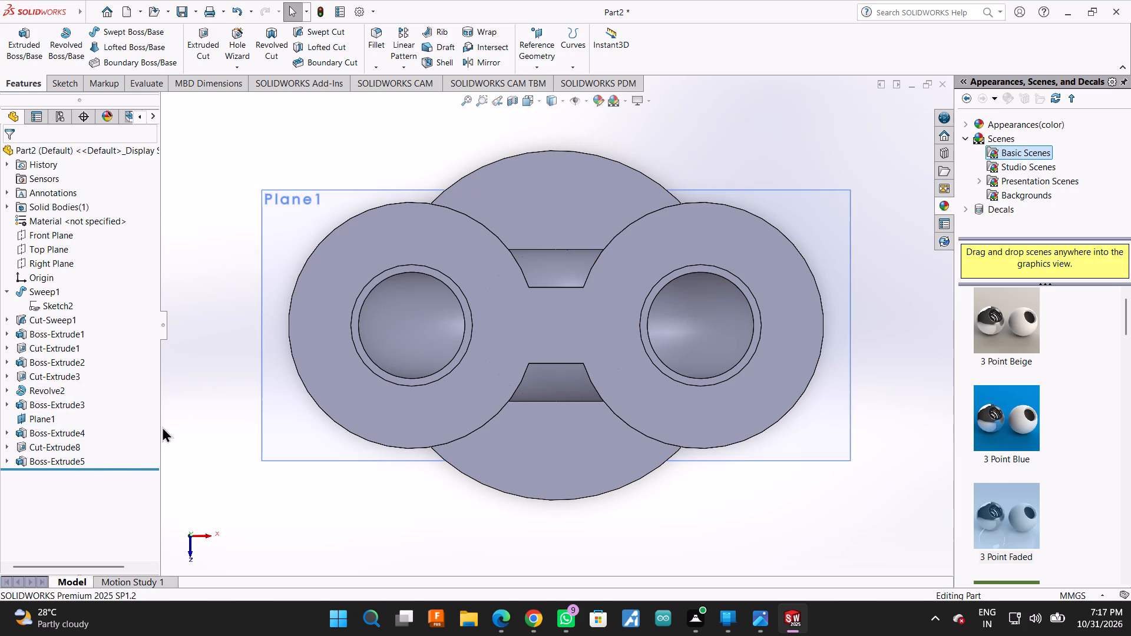
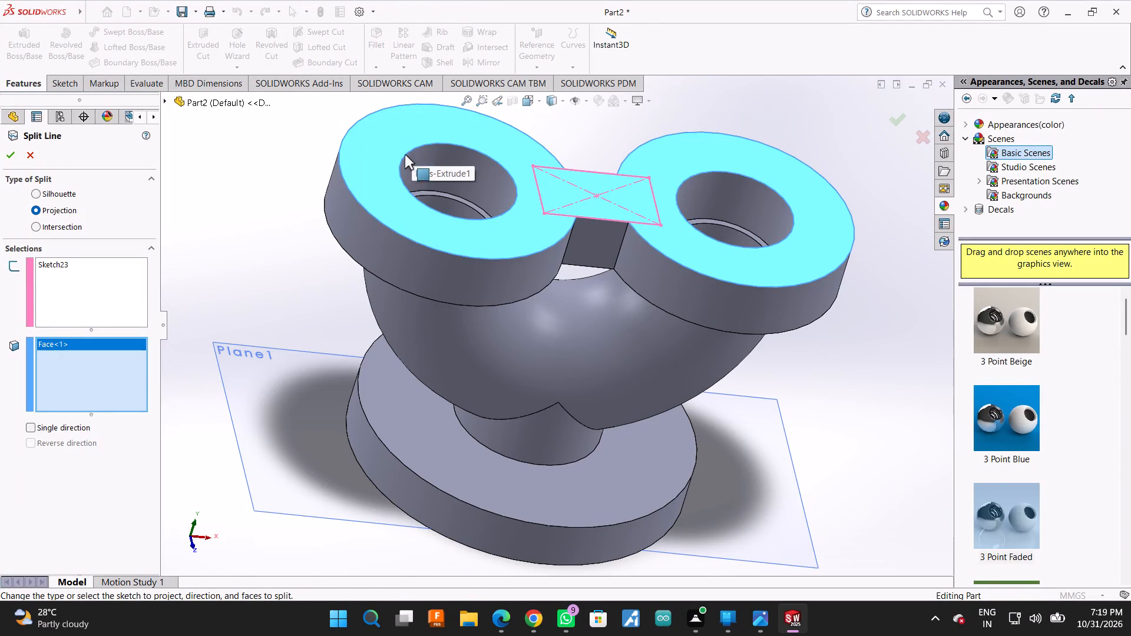
# Split the flanges' shared top face by projecting the web's Sketch23 onto it.
pyautogui.click(7, 160)
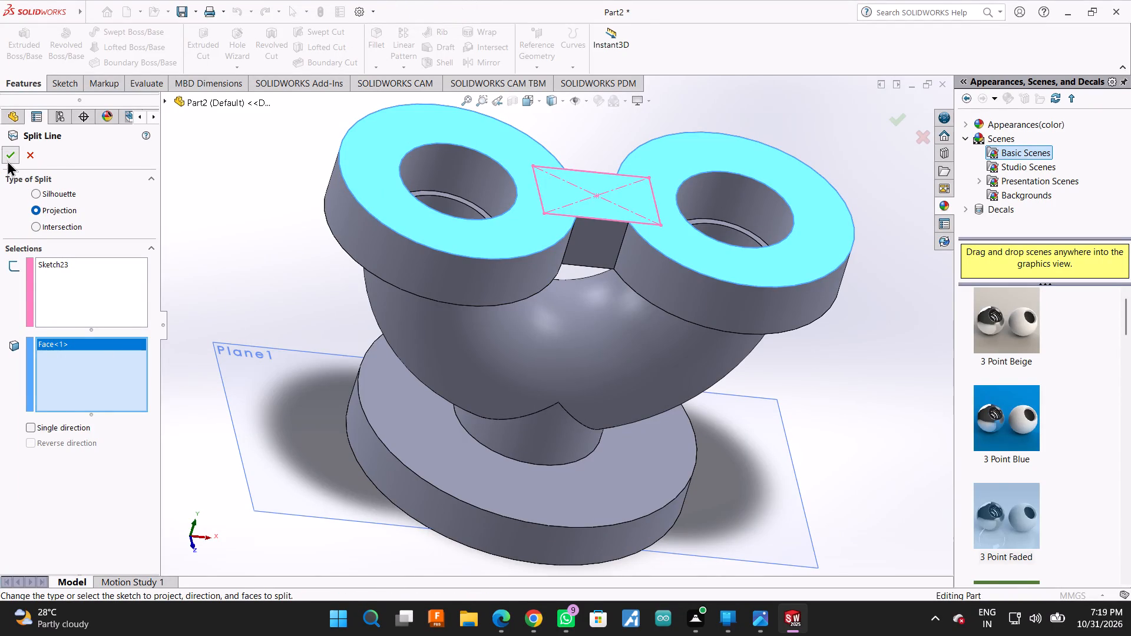
# Examine the split rectangle across the web and the two flanges from several sides.
pyautogui.scroll(3, 559, 336)
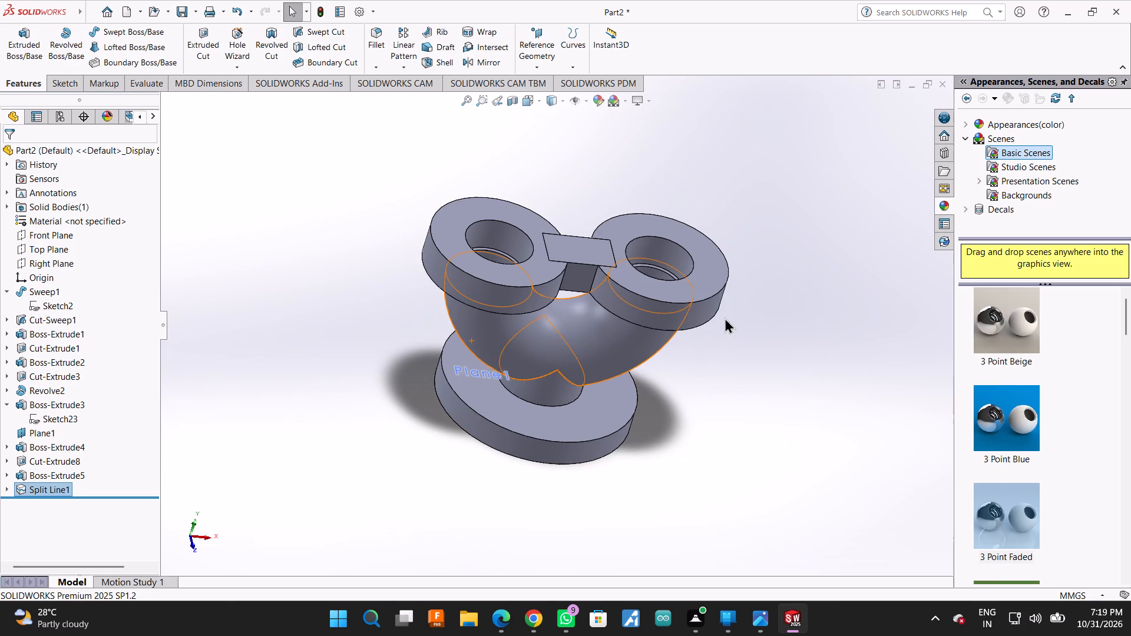
pyautogui.moveTo(708, 310); pyautogui.dragTo(688, 299, button='middle')
pyautogui.moveTo(800, 296); pyautogui.dragTo(854, 182, button='middle')
pyautogui.scroll(-1, 798, 296)
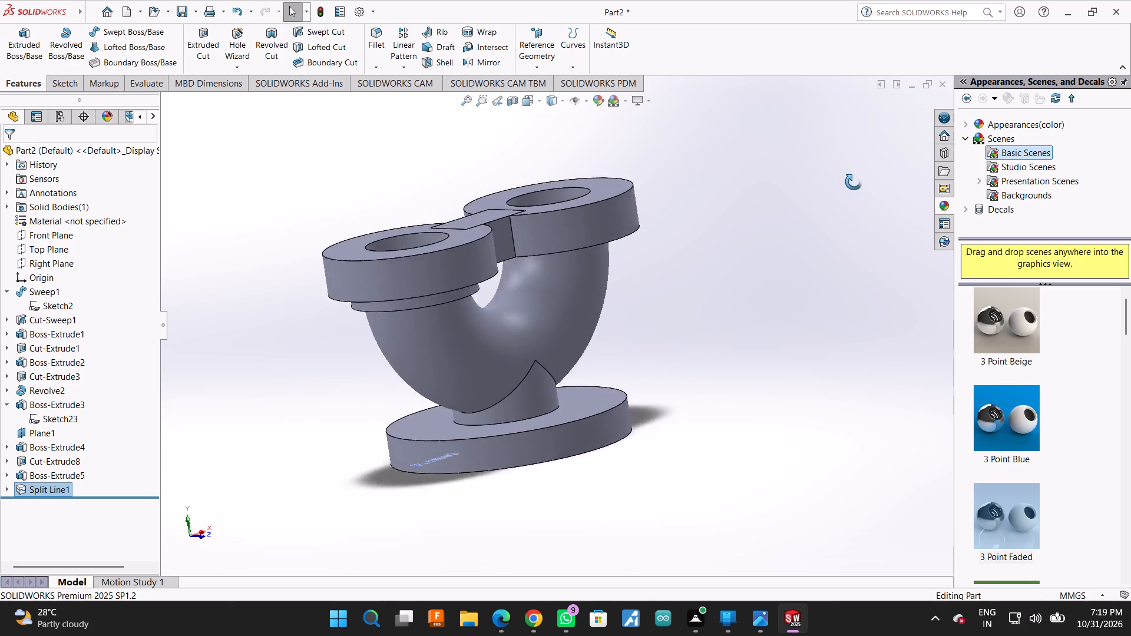
pyautogui.moveTo(854, 182); pyautogui.dragTo(907, 173, button='middle')
pyautogui.moveTo(907, 173); pyautogui.dragTo(877, 288, button='middle')
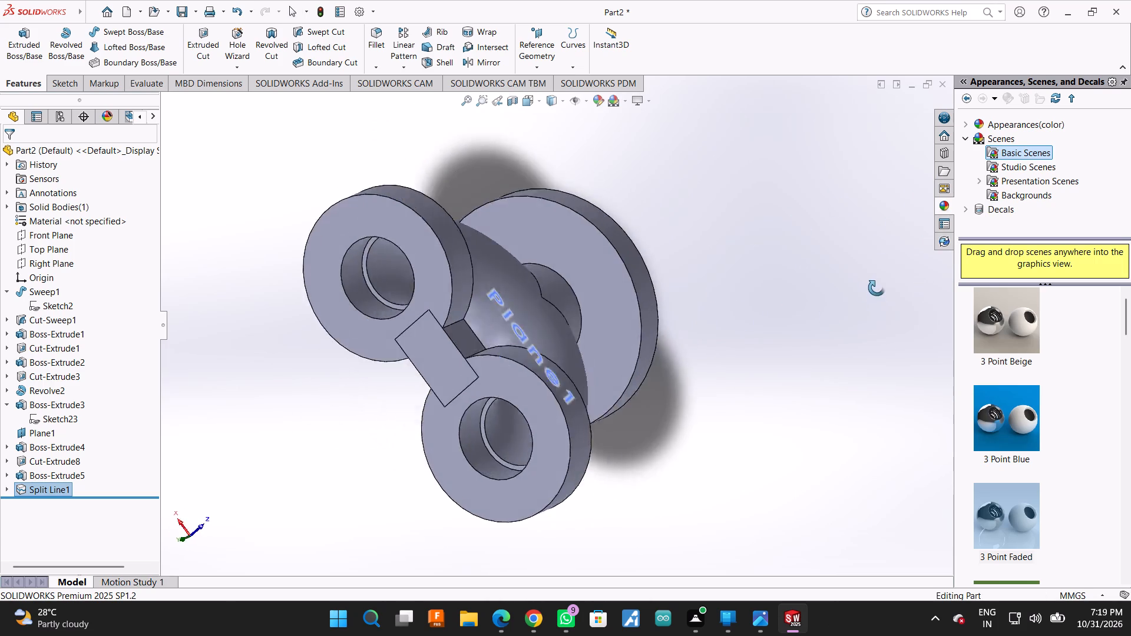
pyautogui.moveTo(877, 288); pyautogui.dragTo(924, 144, button='middle')
pyautogui.press('Escape')
pyautogui.press('space')
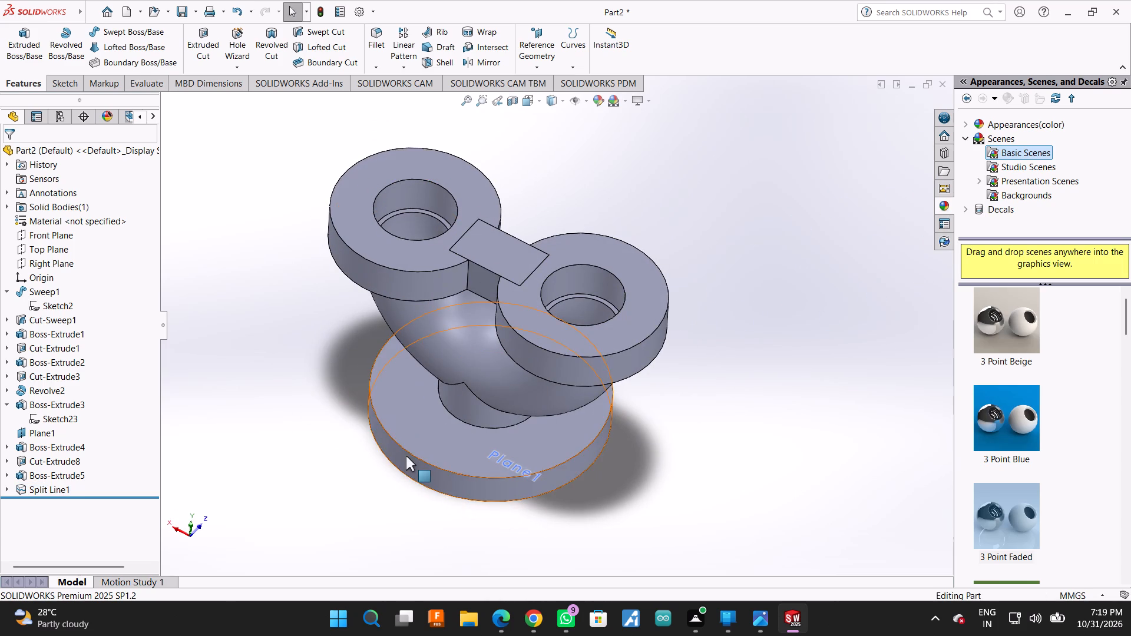
pyautogui.click(197, 192)
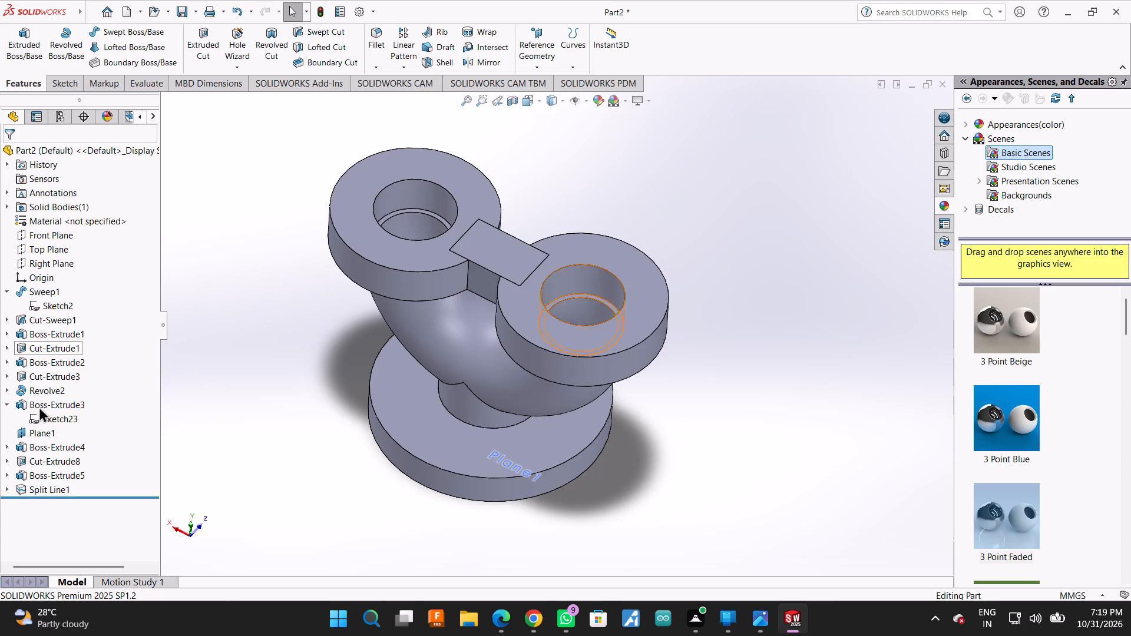
# Section the model along the Front Plane, examine the pipe's bore, walls and neck, and cancel the section view.
pyautogui.click(31, 237)
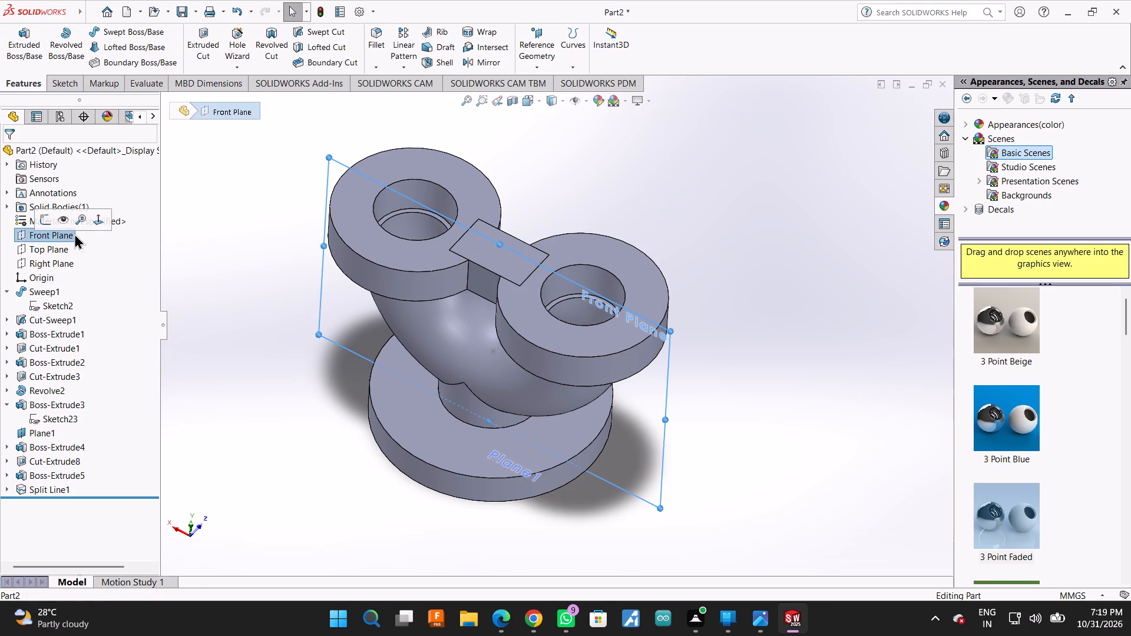
pyautogui.click(98, 217)
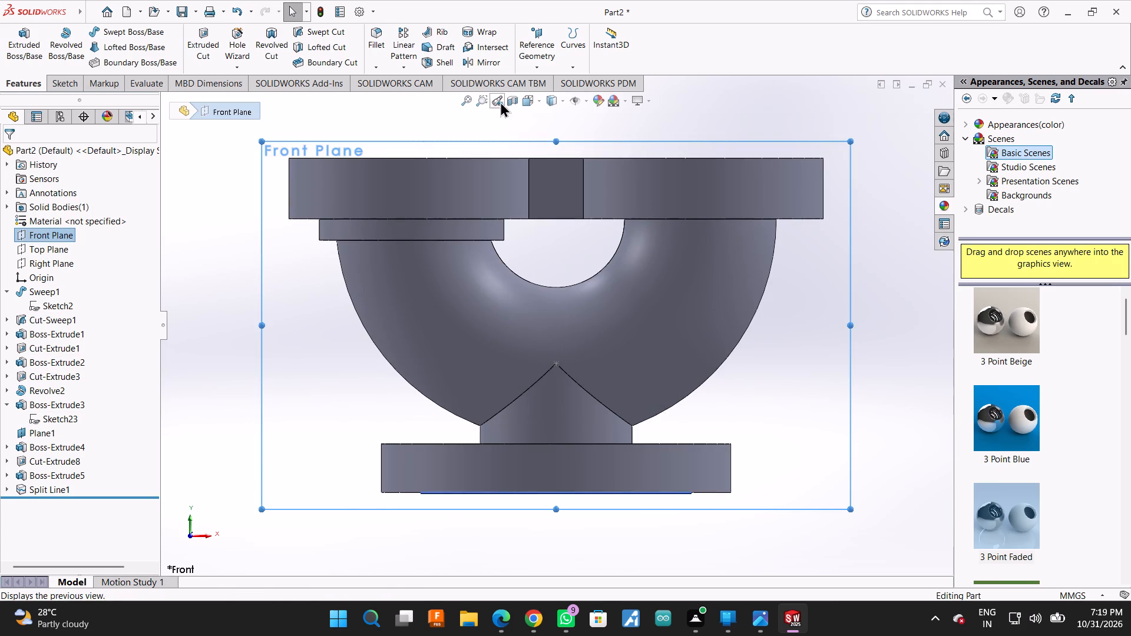
pyautogui.click(525, 102)
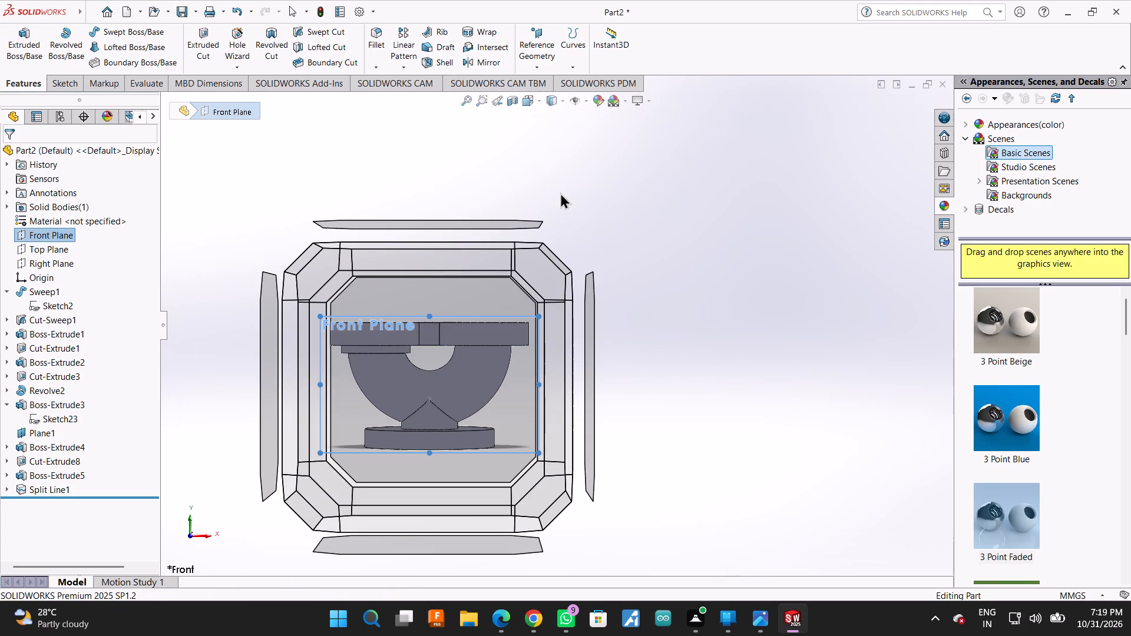
pyautogui.click(47, 234)
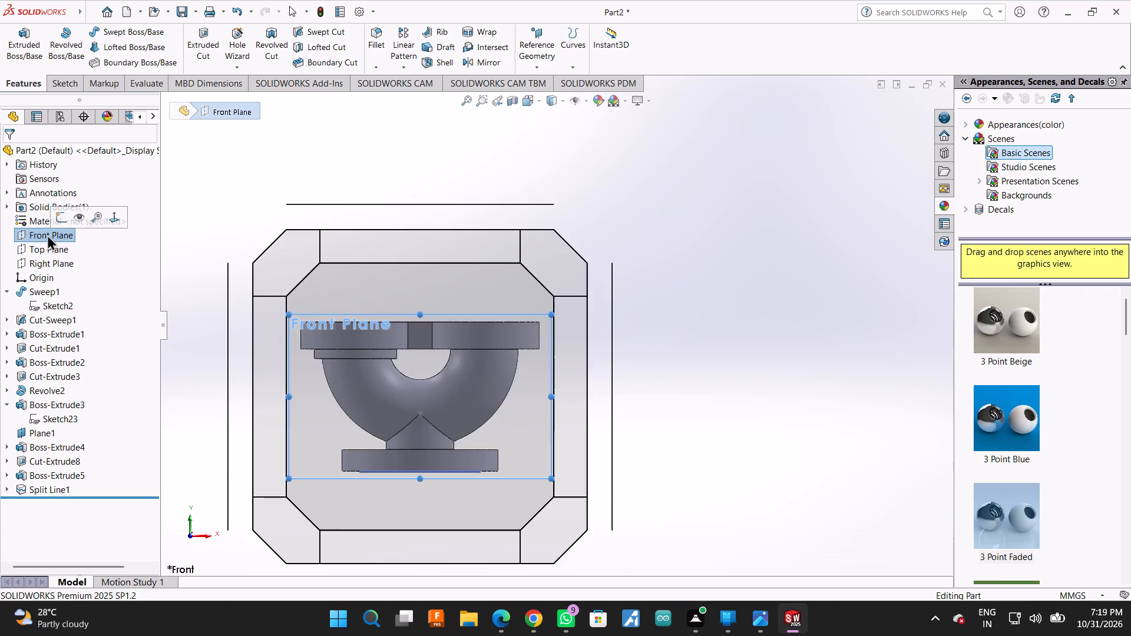
pyautogui.click(506, 103)
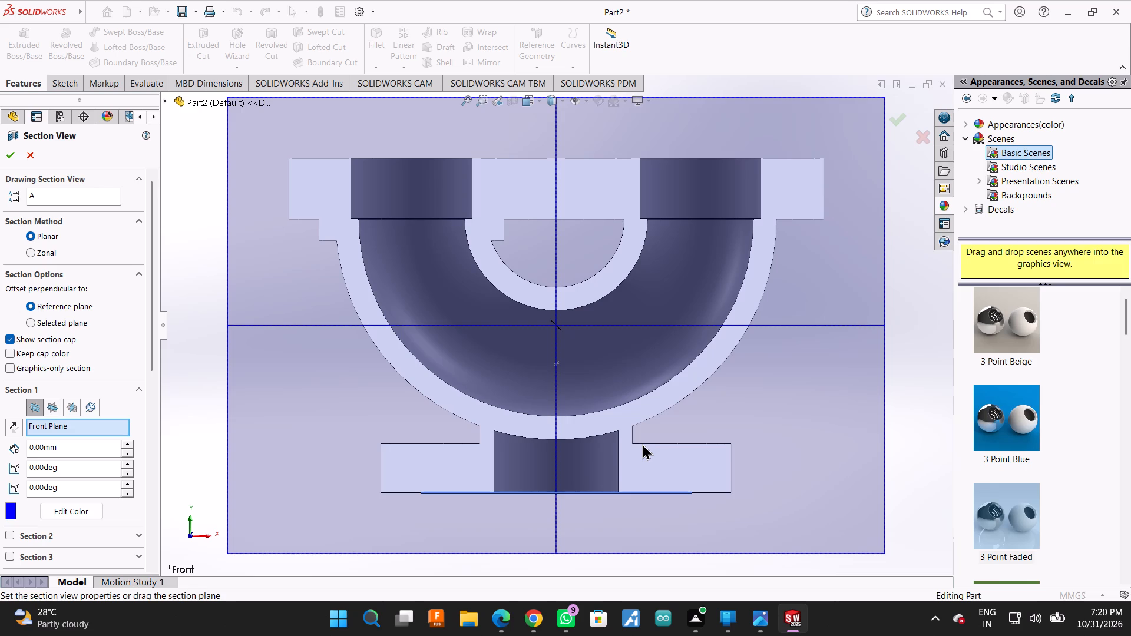
pyautogui.scroll(2, 584, 420)
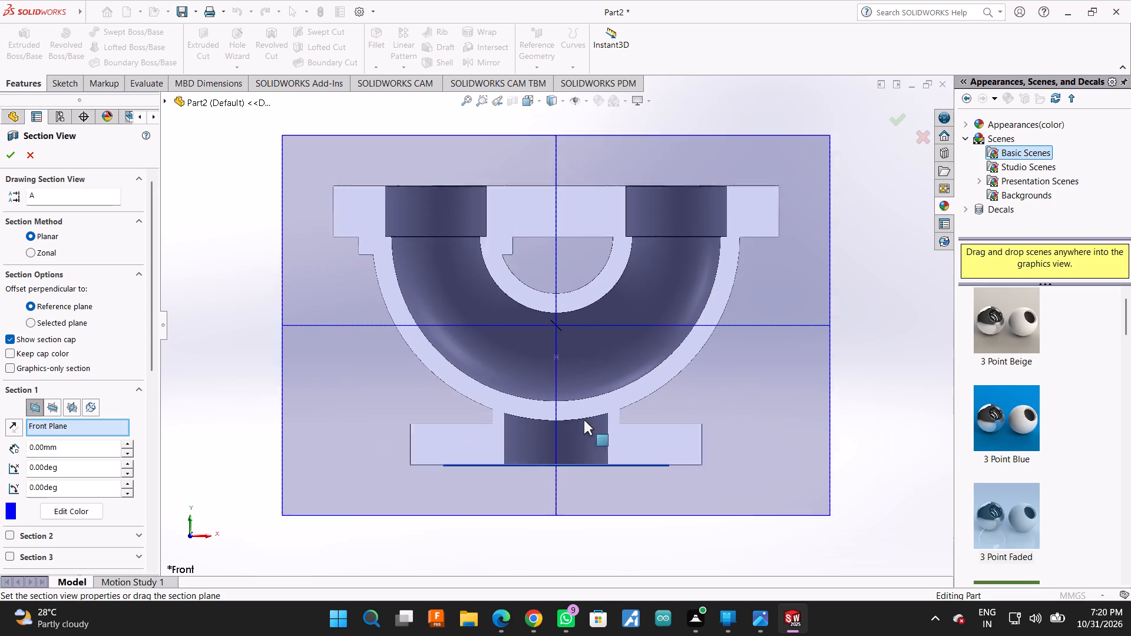
pyautogui.scroll(1, 584, 420)
pyautogui.moveTo(761, 300); pyautogui.dragTo(706, 403, button='middle')
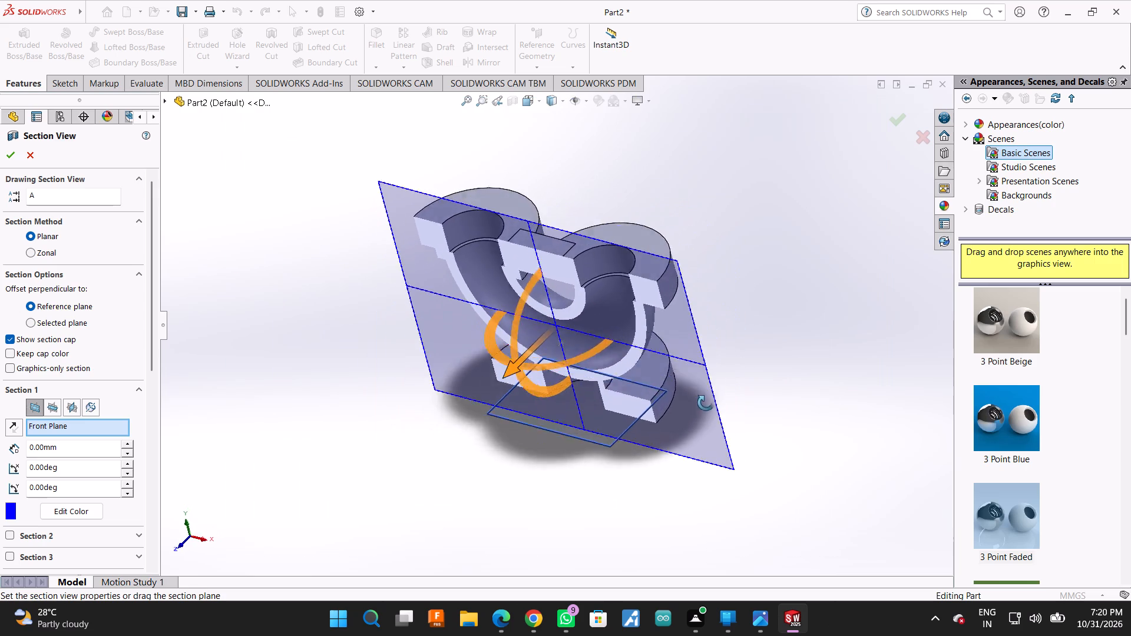
pyautogui.moveTo(706, 403); pyautogui.dragTo(813, 425, button='middle')
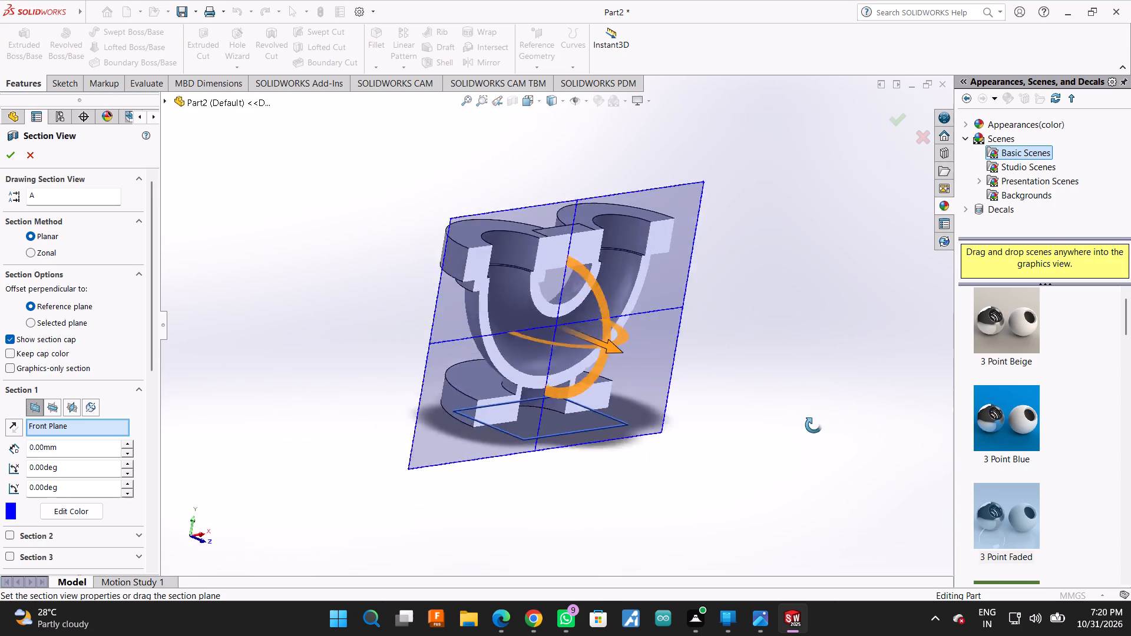
pyautogui.moveTo(813, 425); pyautogui.dragTo(729, 414, button='middle')
pyautogui.scroll(1, 792, 377)
pyautogui.moveTo(775, 334); pyautogui.dragTo(746, 383, button='middle')
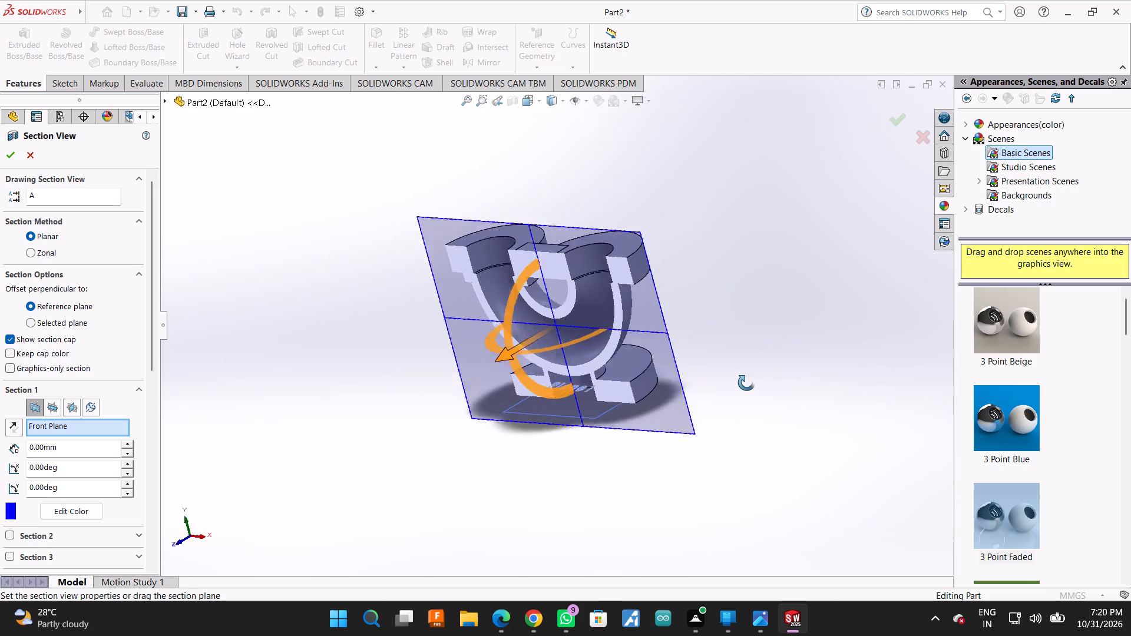
pyautogui.moveTo(746, 383); pyautogui.dragTo(712, 413, button='middle')
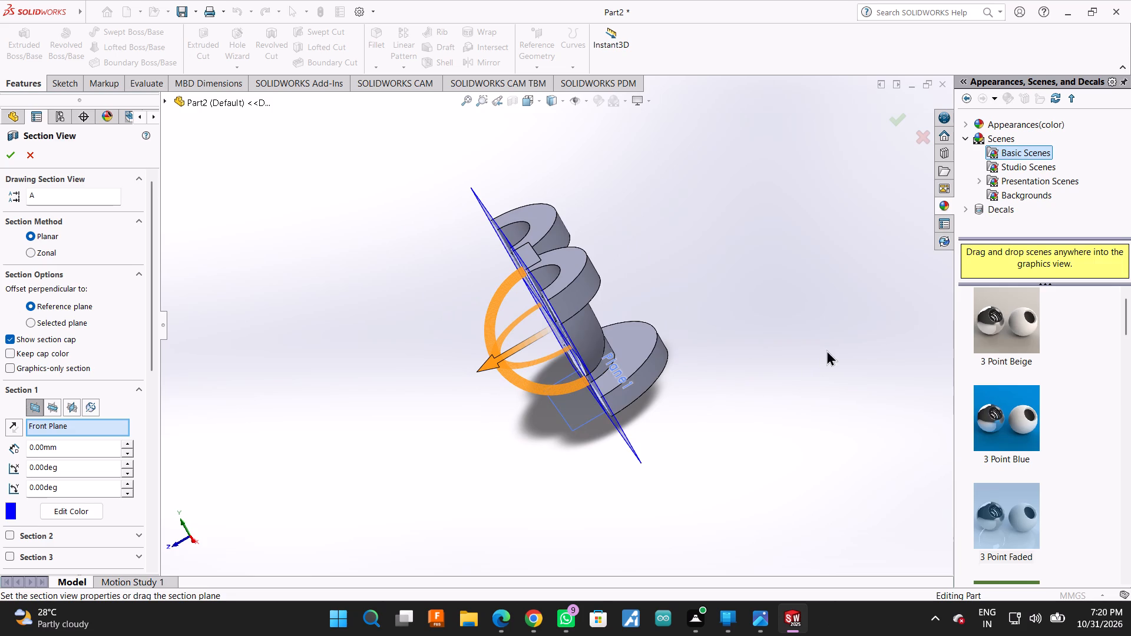
pyautogui.scroll(1, 709, 366)
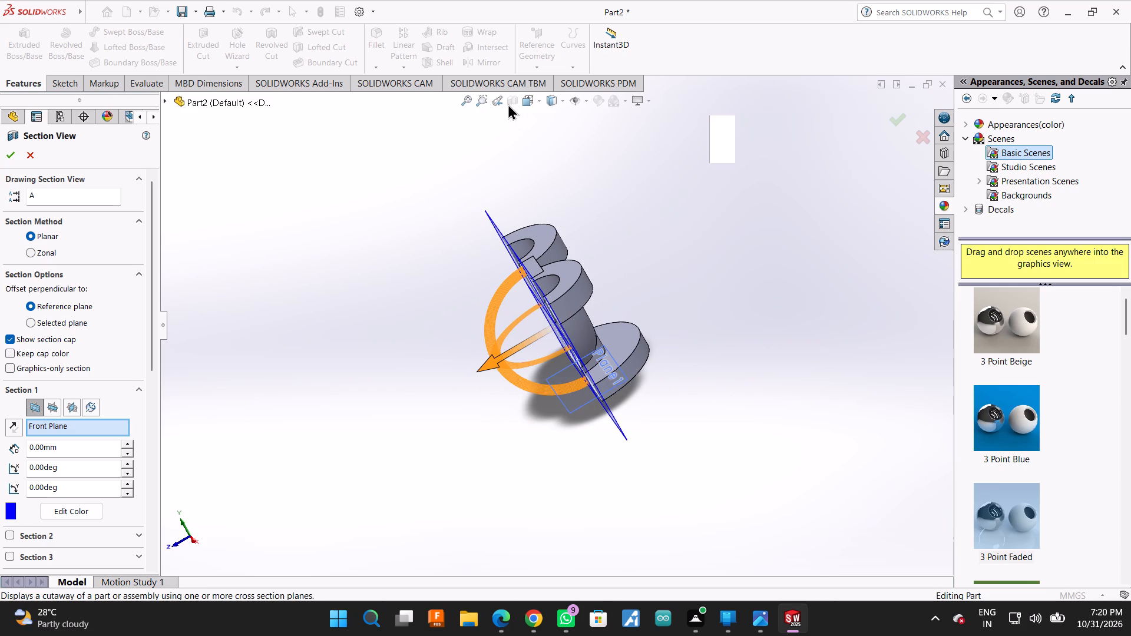
pyautogui.click(508, 104)
pyautogui.click(512, 100)
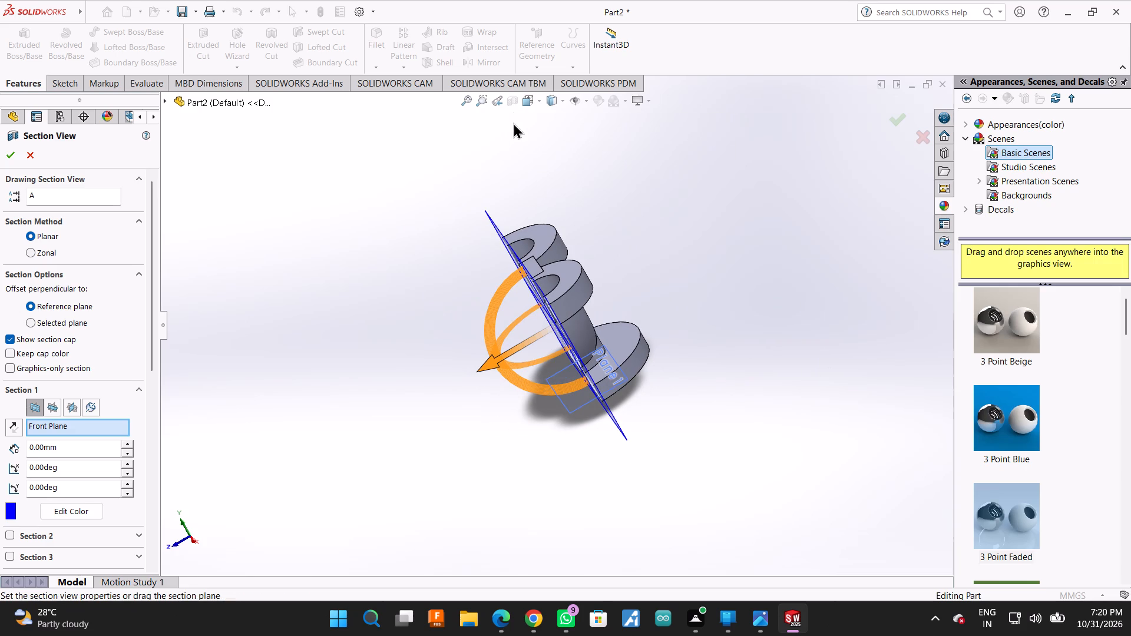
pyautogui.click(20, 151)
pyautogui.click(24, 154)
# Start a sketch on the upper face of the round base disc.
pyautogui.moveTo(624, 271); pyautogui.dragTo(673, 382, button='middle')
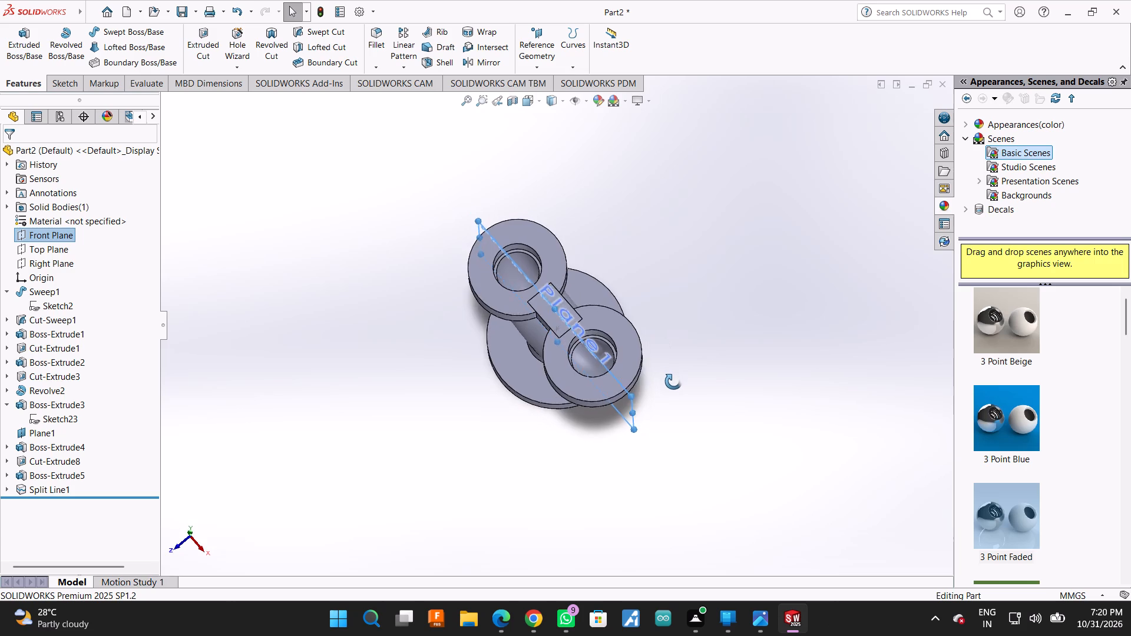
pyautogui.moveTo(673, 382); pyautogui.dragTo(742, 312, button='middle')
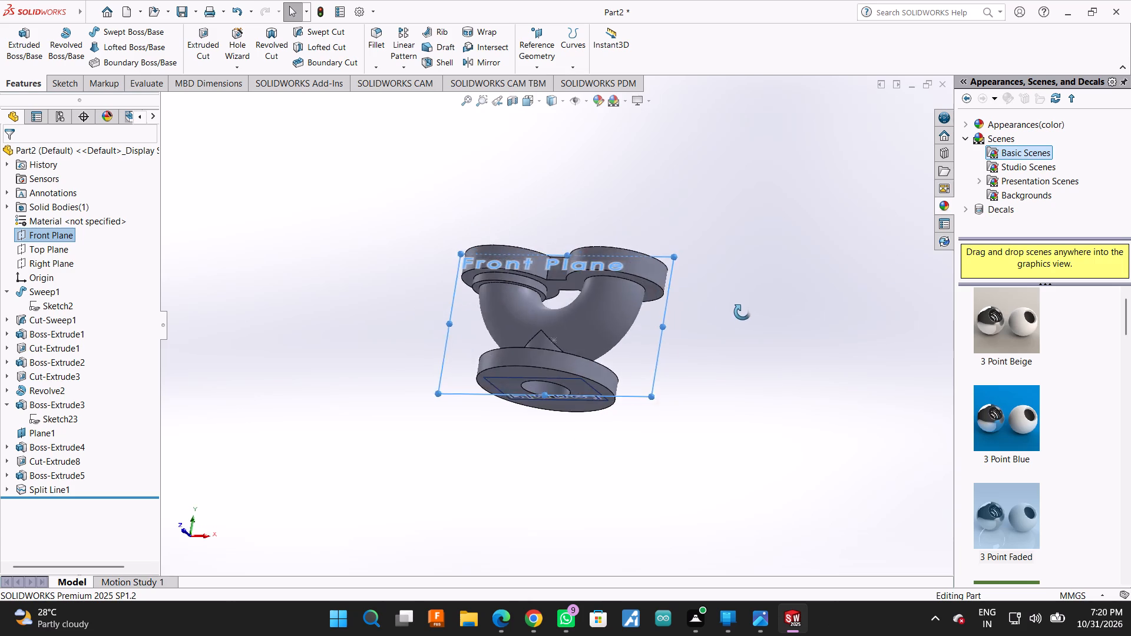
pyautogui.moveTo(742, 312); pyautogui.dragTo(776, 319, button='middle')
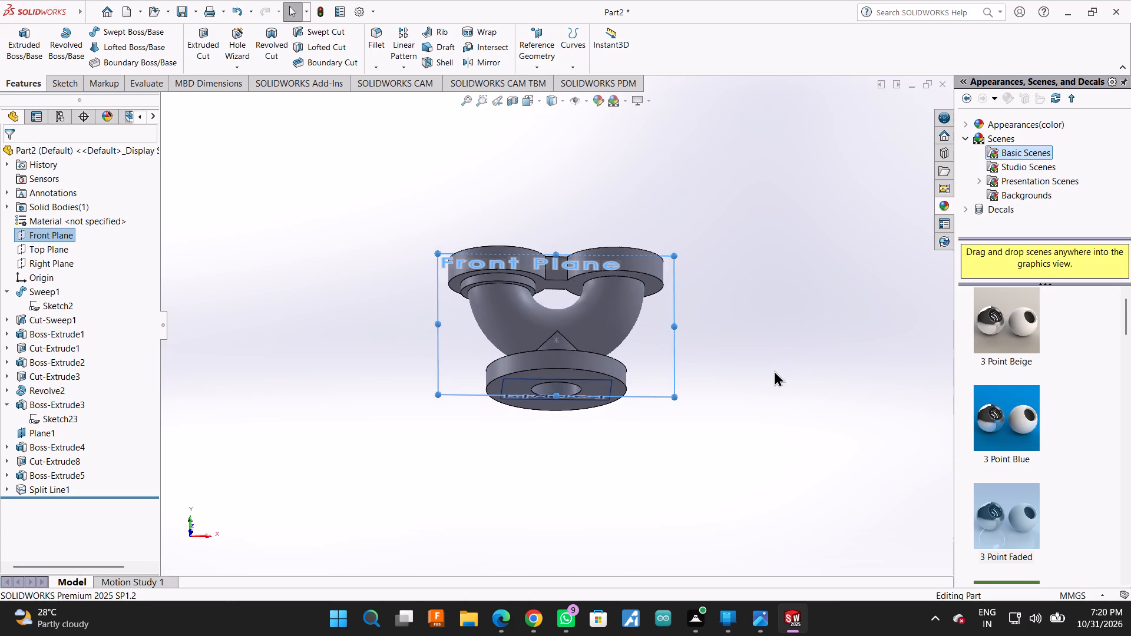
pyautogui.scroll(2, 649, 361)
pyautogui.moveTo(654, 259); pyautogui.dragTo(655, 371, button='middle')
pyautogui.scroll(-5, 597, 346)
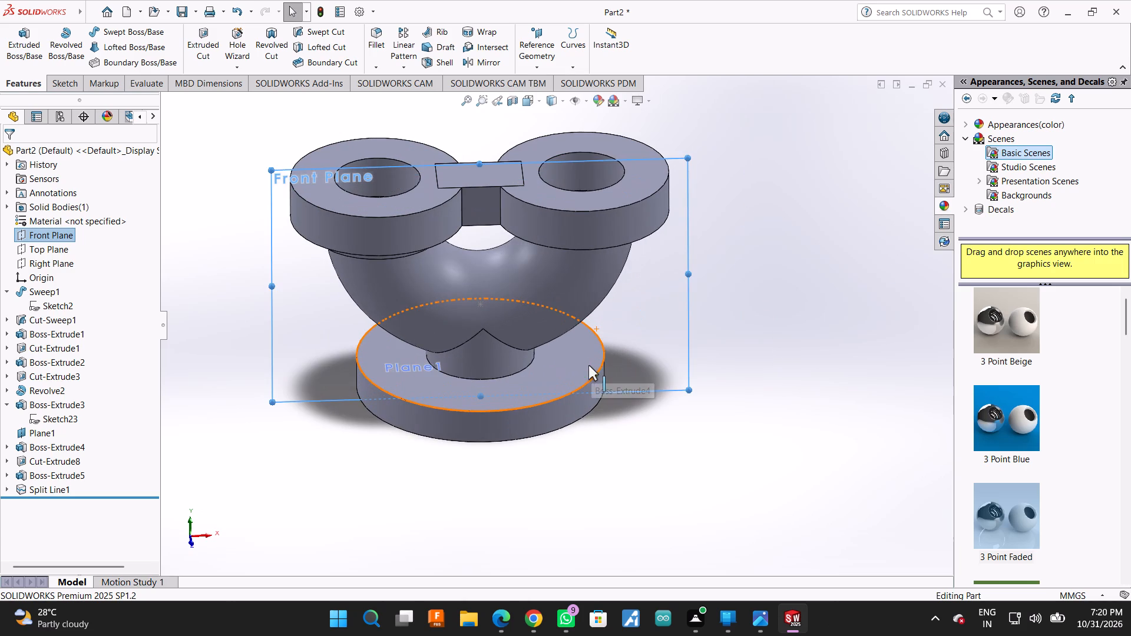
pyautogui.click(576, 356)
pyautogui.click(713, 368)
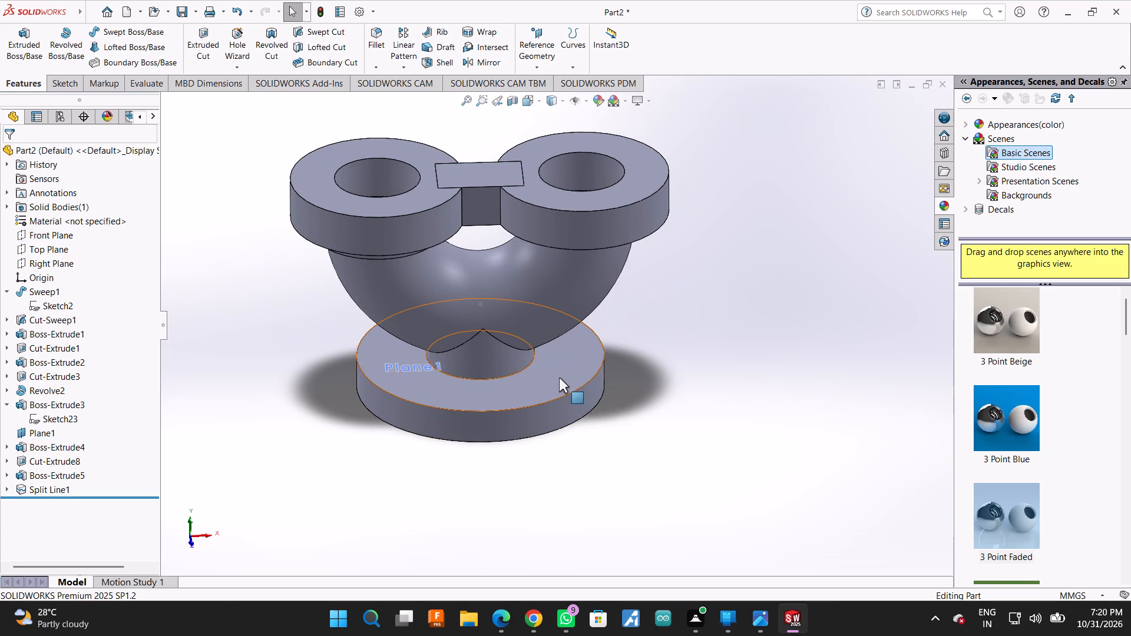
pyautogui.click(559, 377)
pyautogui.click(619, 346)
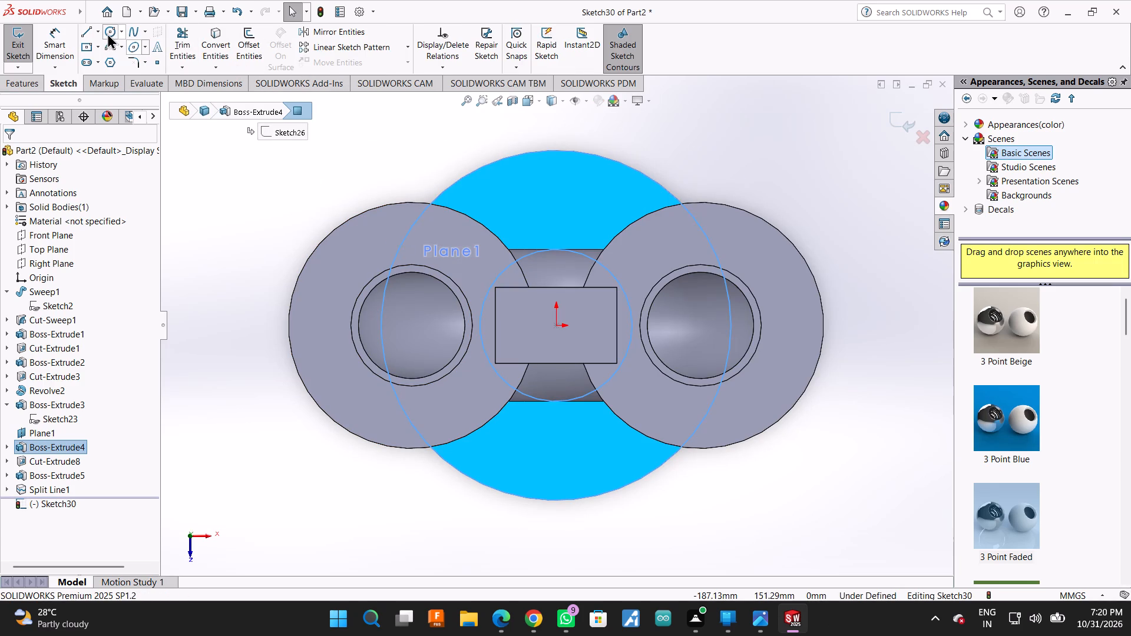
# Draw a circle centred on the origin on the base disc and dimension its diameter to 190 mm.
pyautogui.click(108, 31)
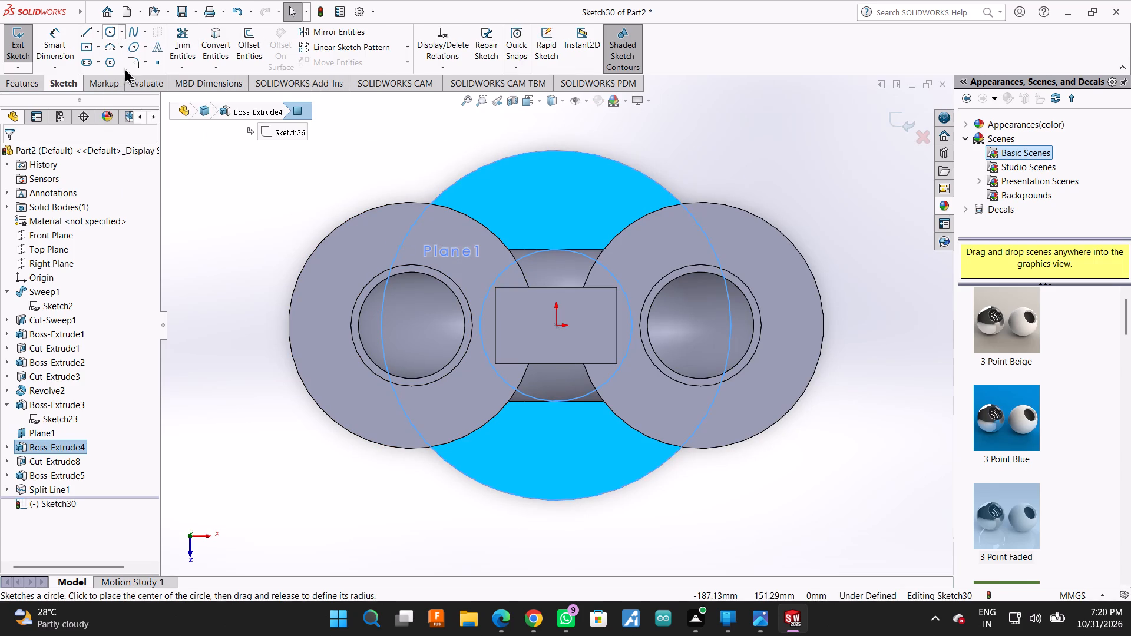
pyautogui.click(555, 327)
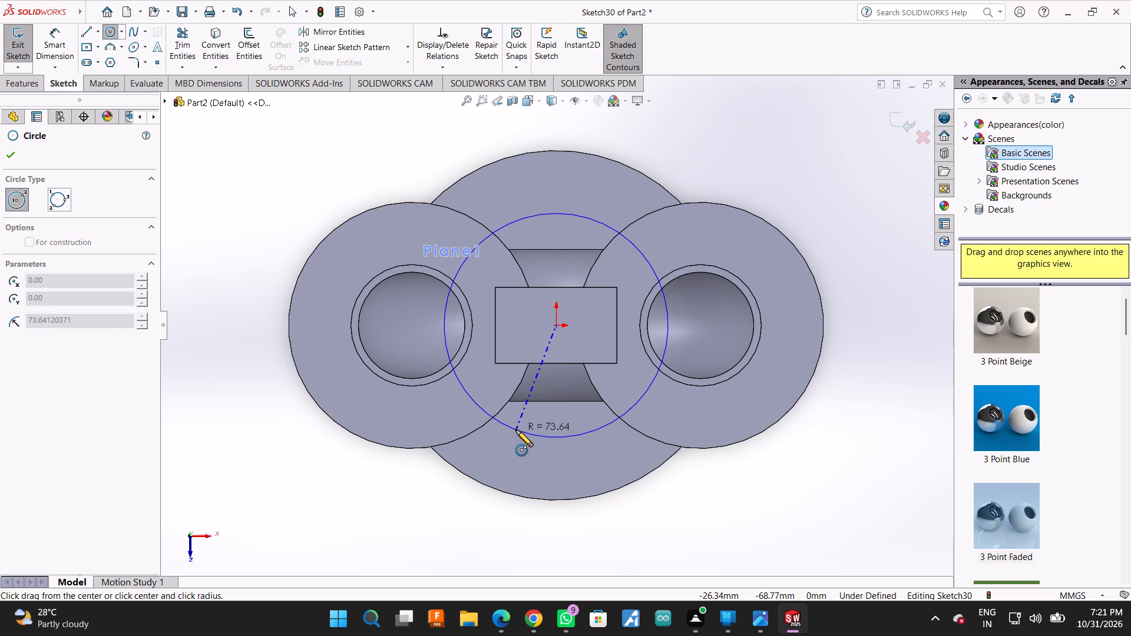
pyautogui.click(560, 473)
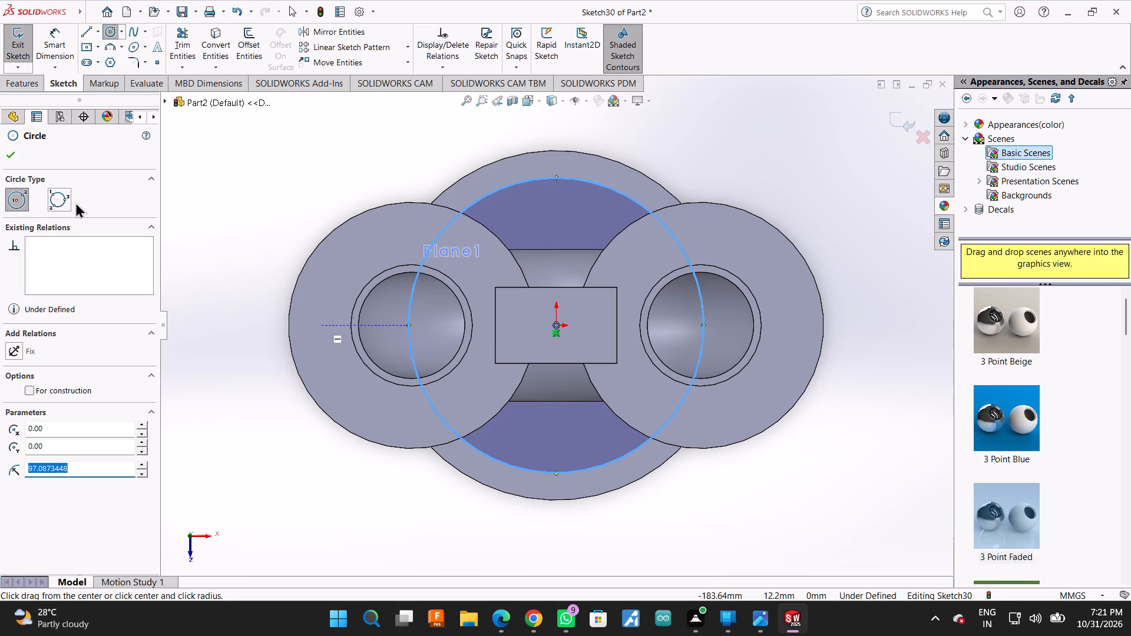
pyautogui.click(55, 40)
pyautogui.click(584, 180)
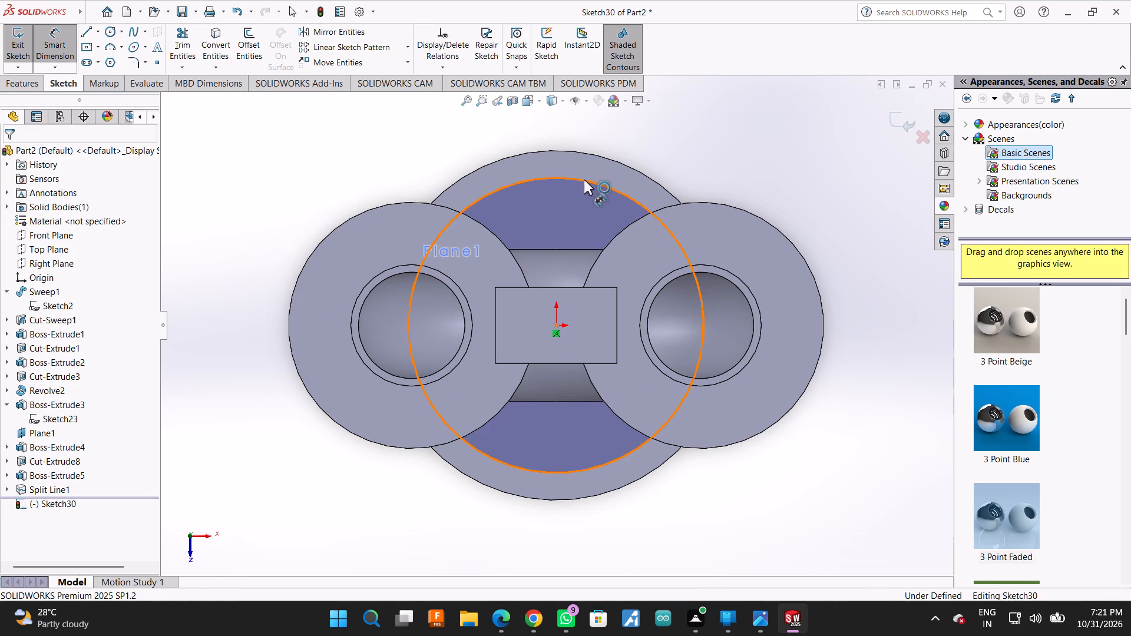
pyautogui.click(752, 109)
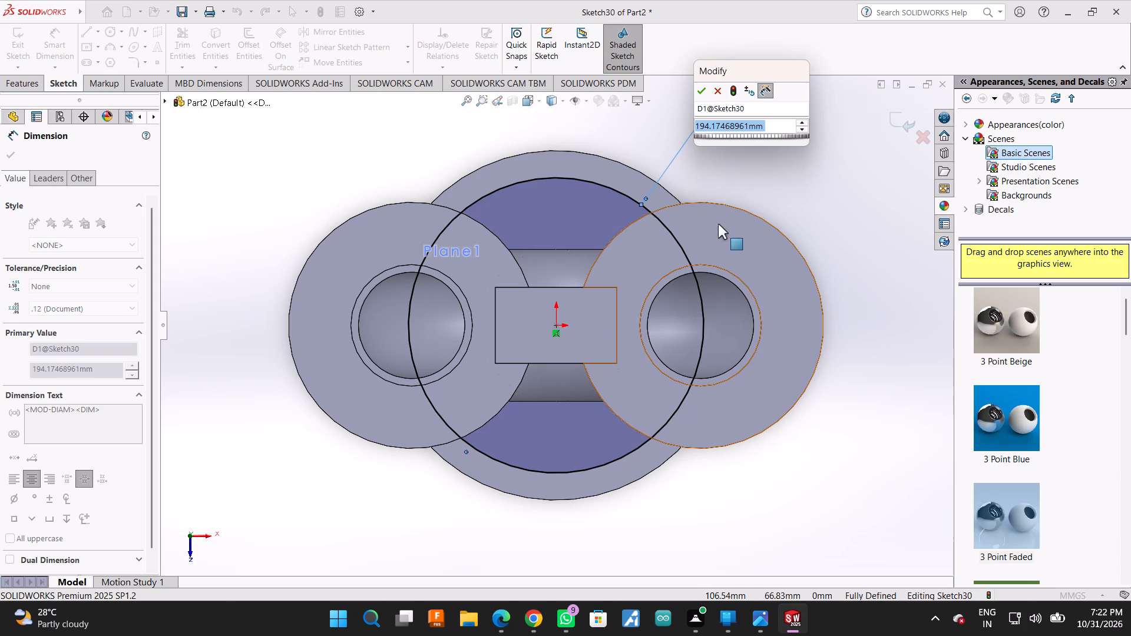
pyautogui.scroll(1, 715, 268)
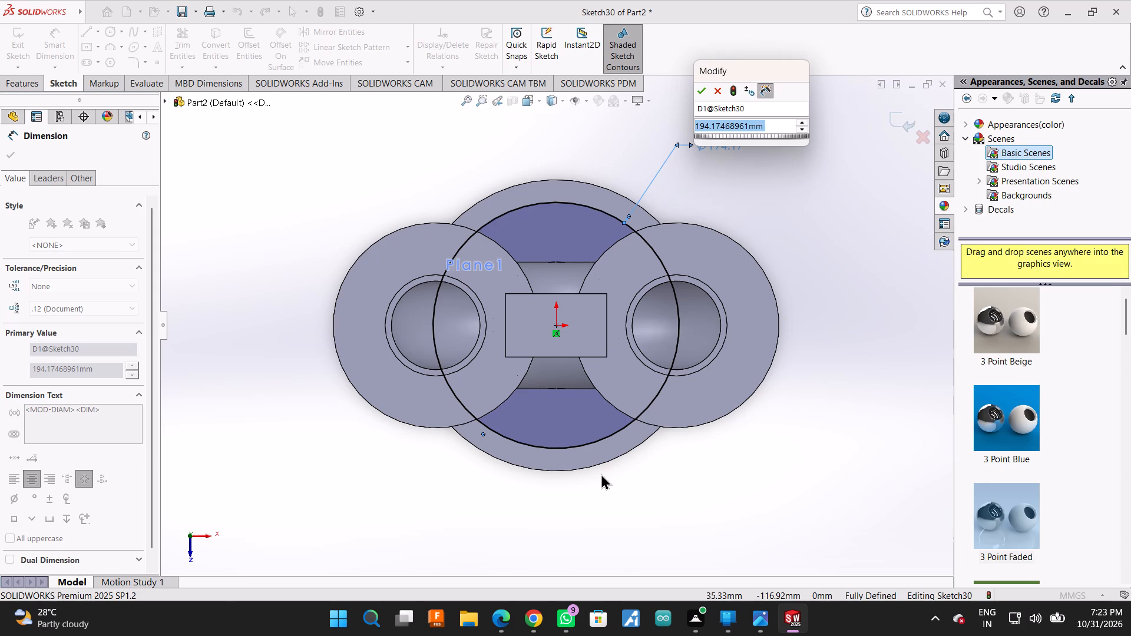
pyautogui.write('190')
pyautogui.press('Return')
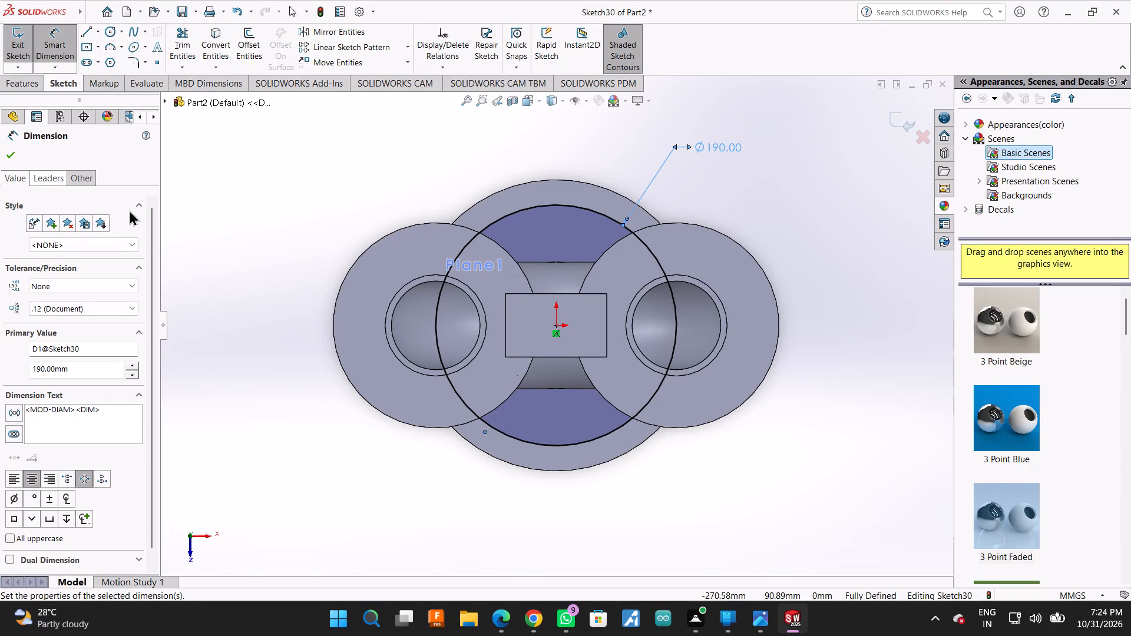
pyautogui.click(3, 161)
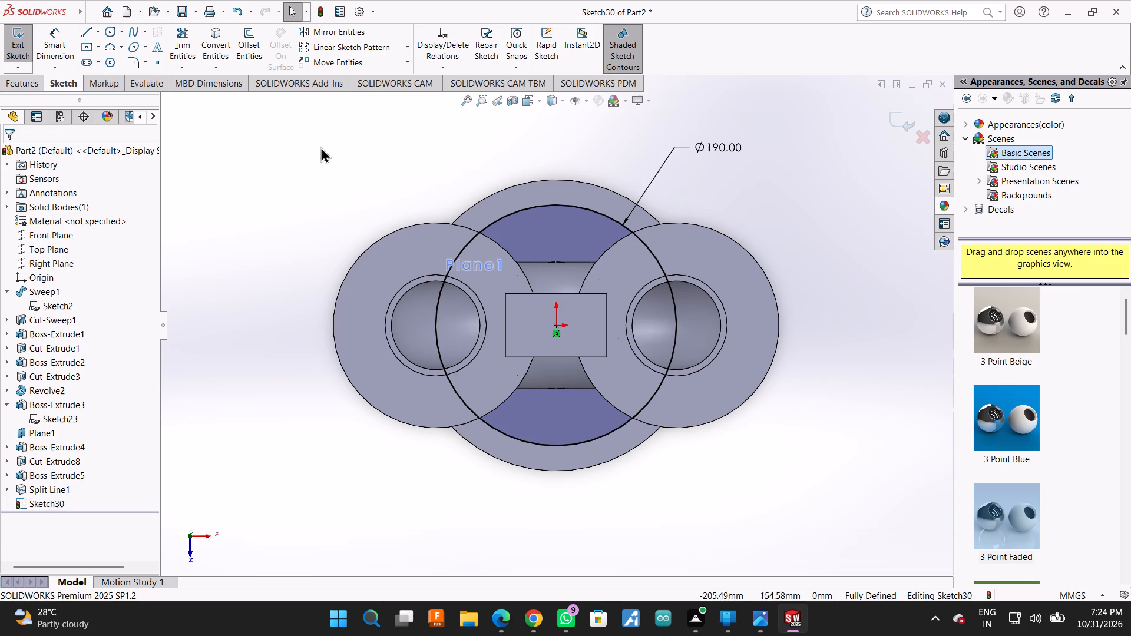
# Convert the 190 mm circle to construction geometry.
pyautogui.click(524, 207)
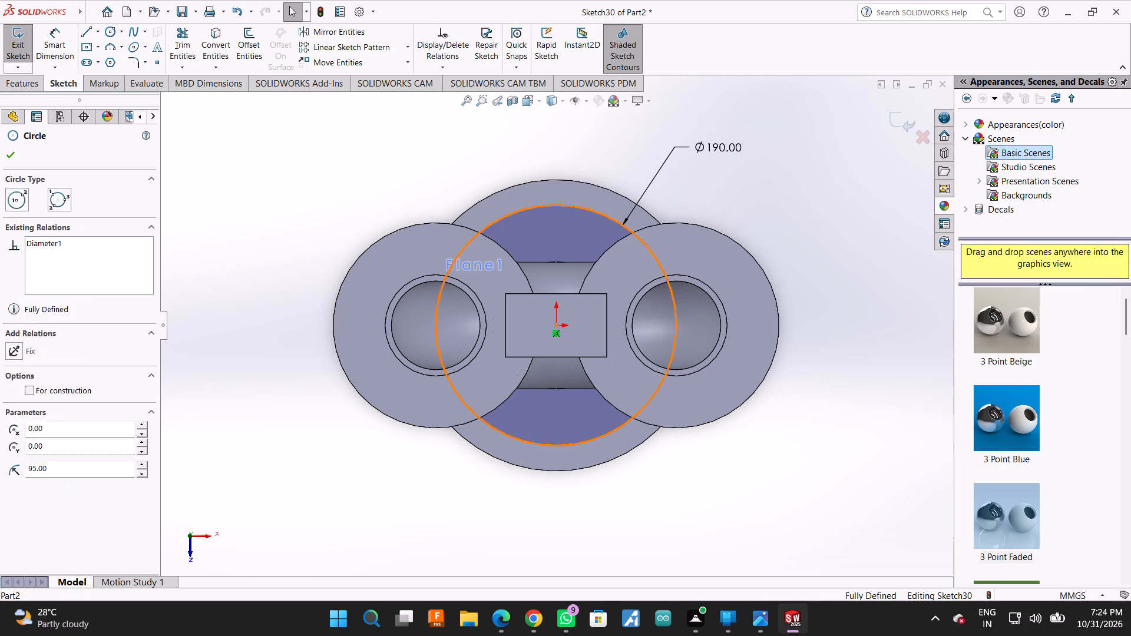
pyautogui.click(25, 341)
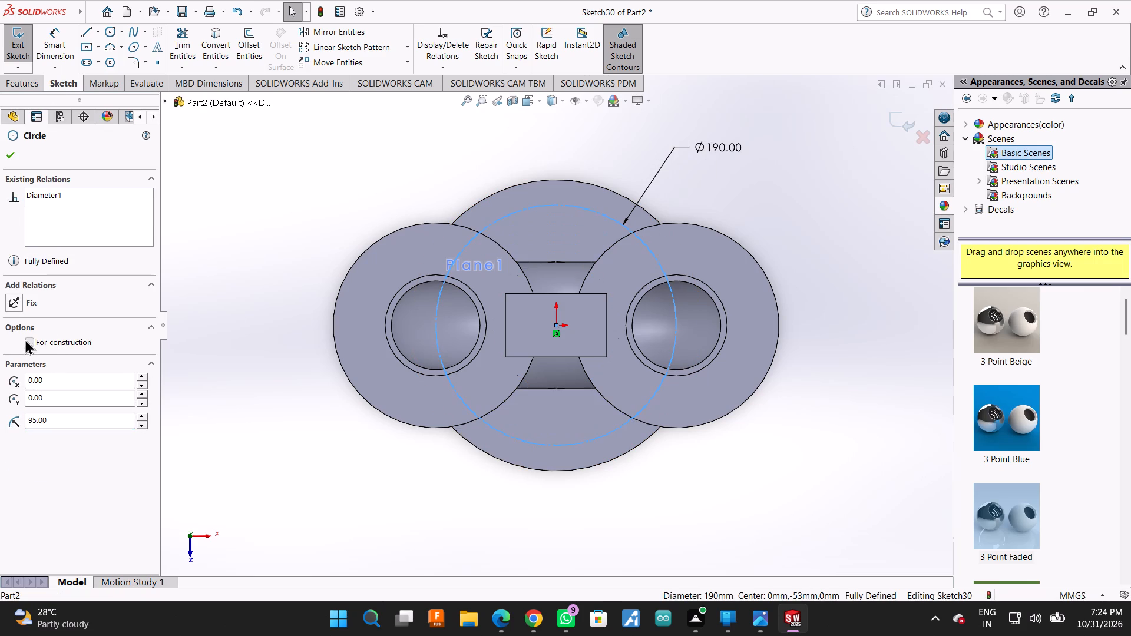
# Draw a circle centred on the upper quadrant of the 190 mm construction circle and dimension its diameter to 18 mm.
pyautogui.click(5, 158)
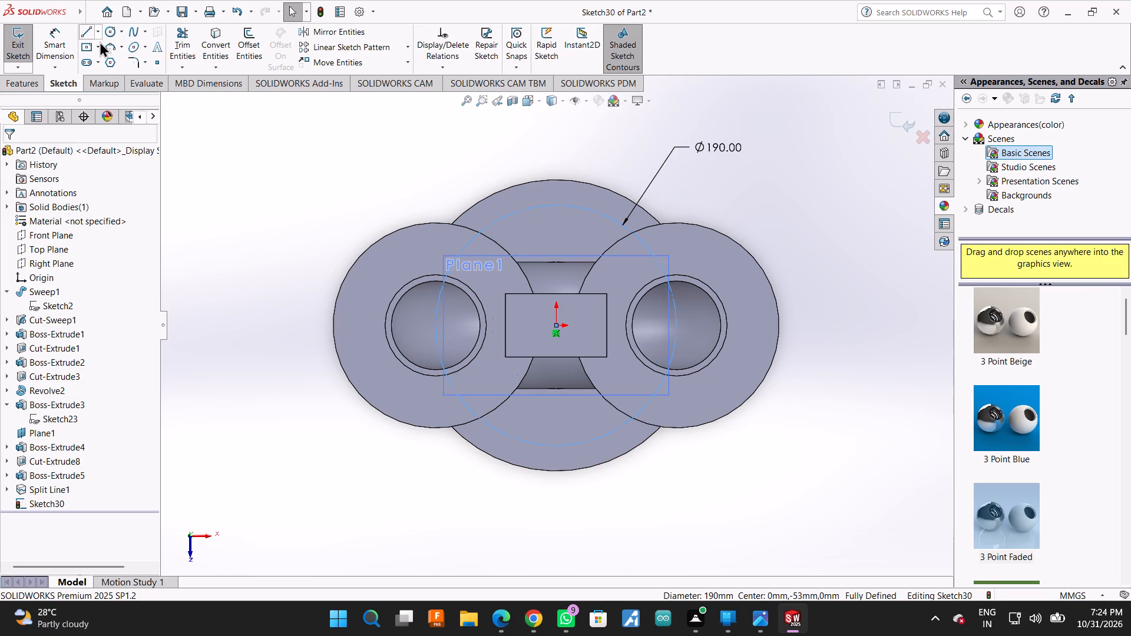
pyautogui.click(105, 34)
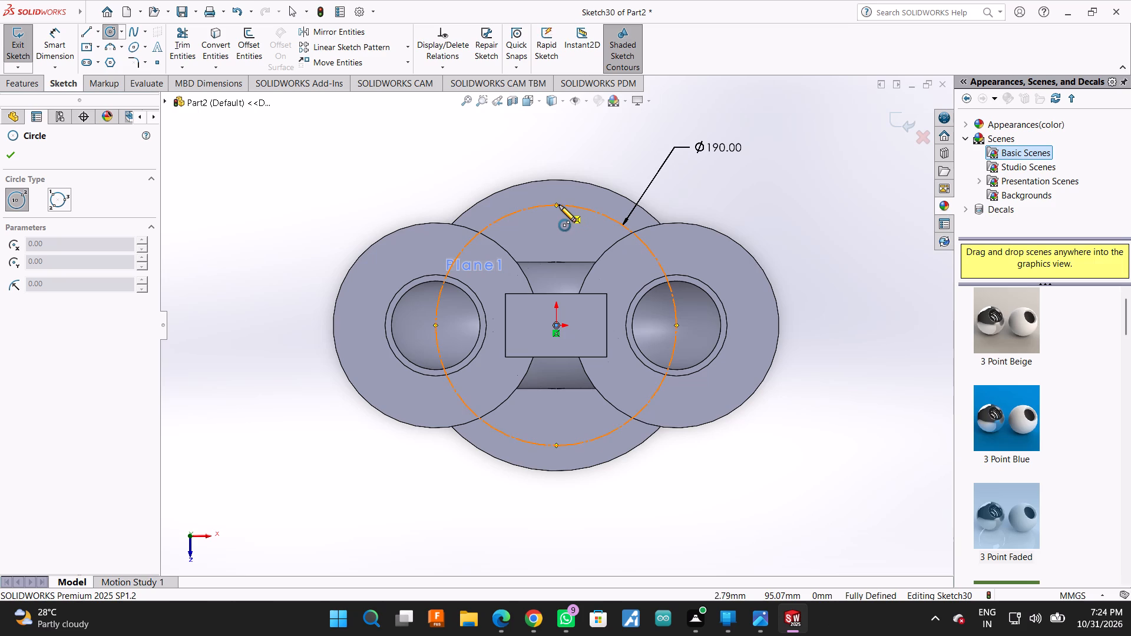
pyautogui.click(557, 205)
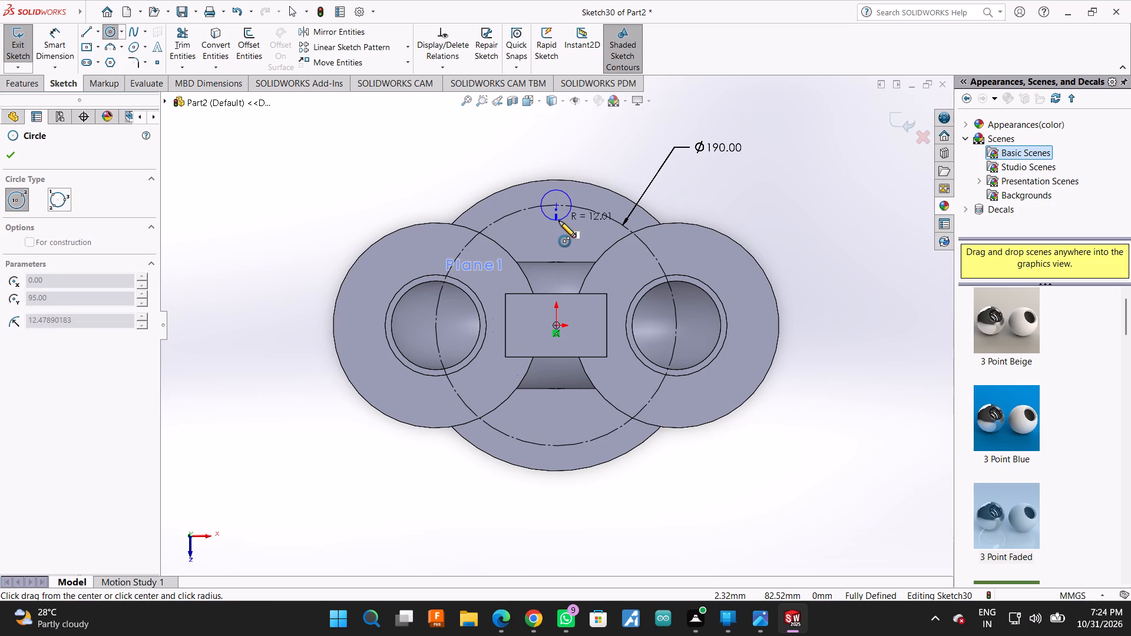
pyautogui.click(559, 221)
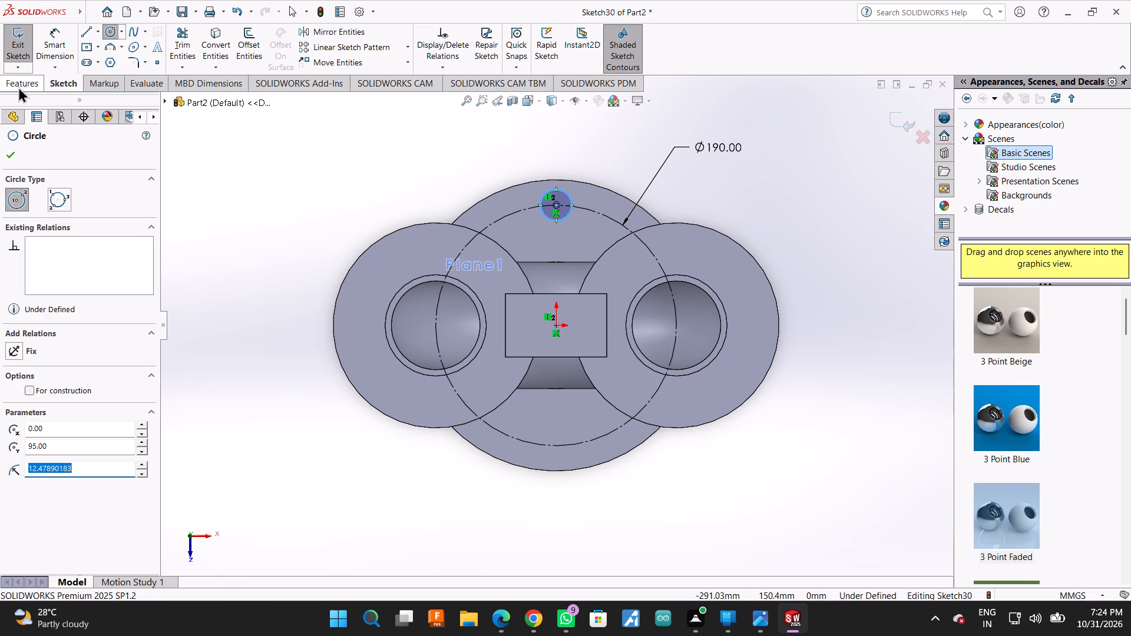
pyautogui.click(18, 87)
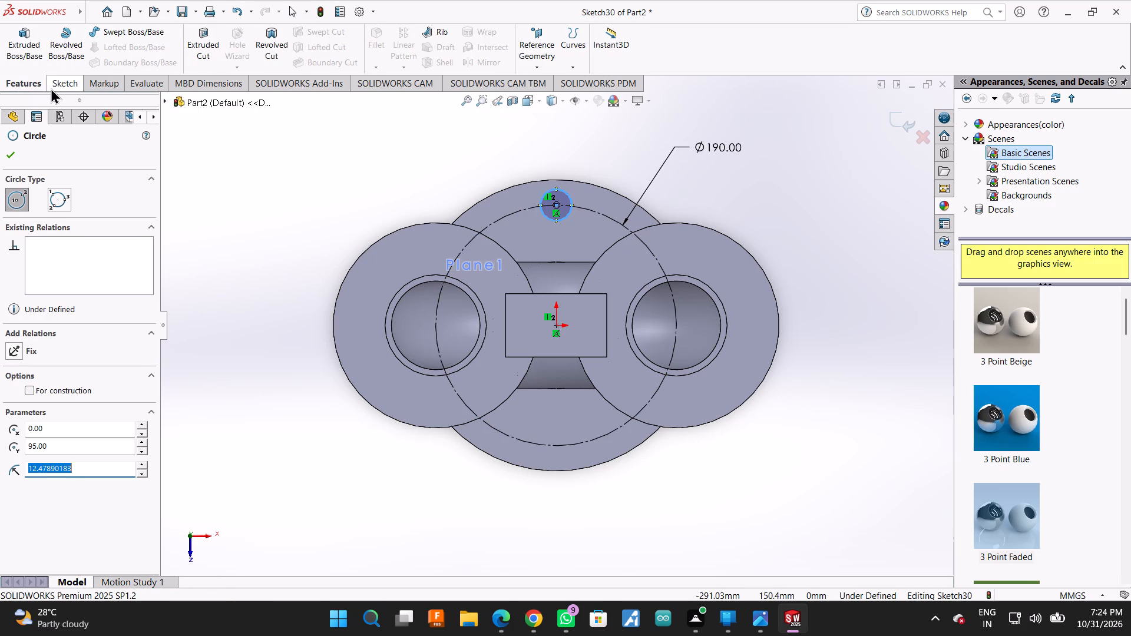
pyautogui.click(54, 85)
pyautogui.click(46, 32)
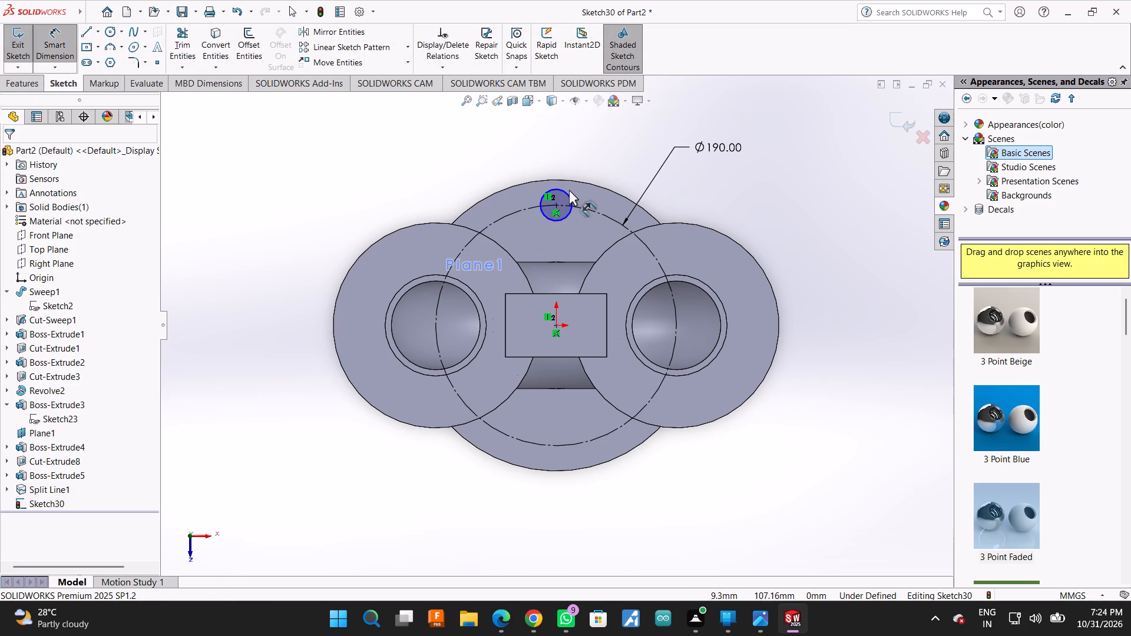
pyautogui.click(568, 194)
pyautogui.click(591, 141)
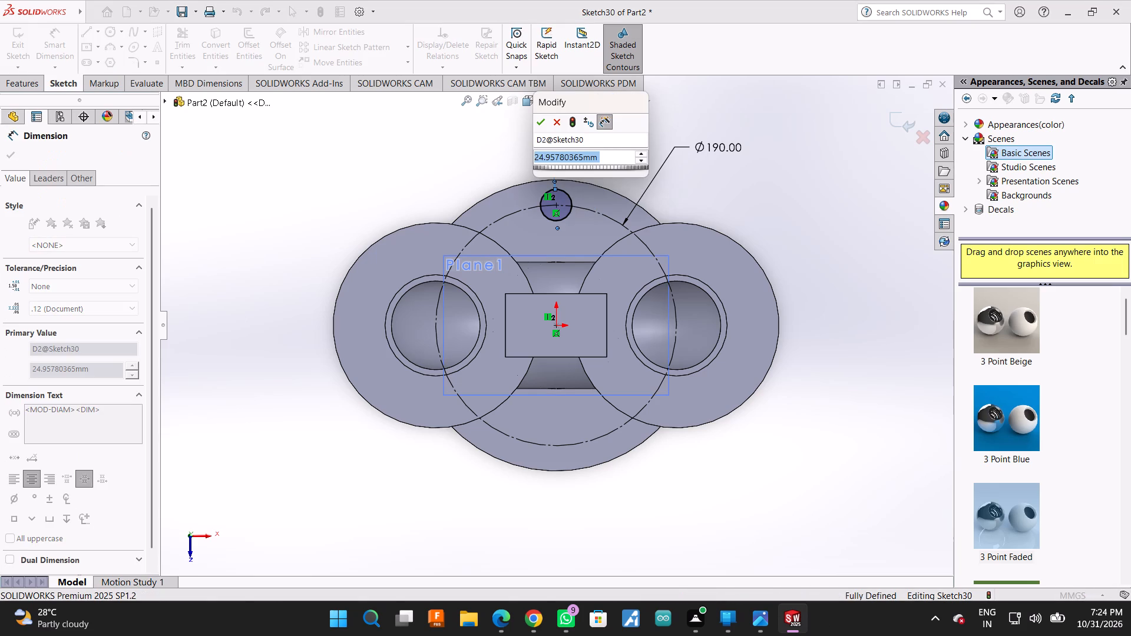
pyautogui.write('18')
pyautogui.press('Return')
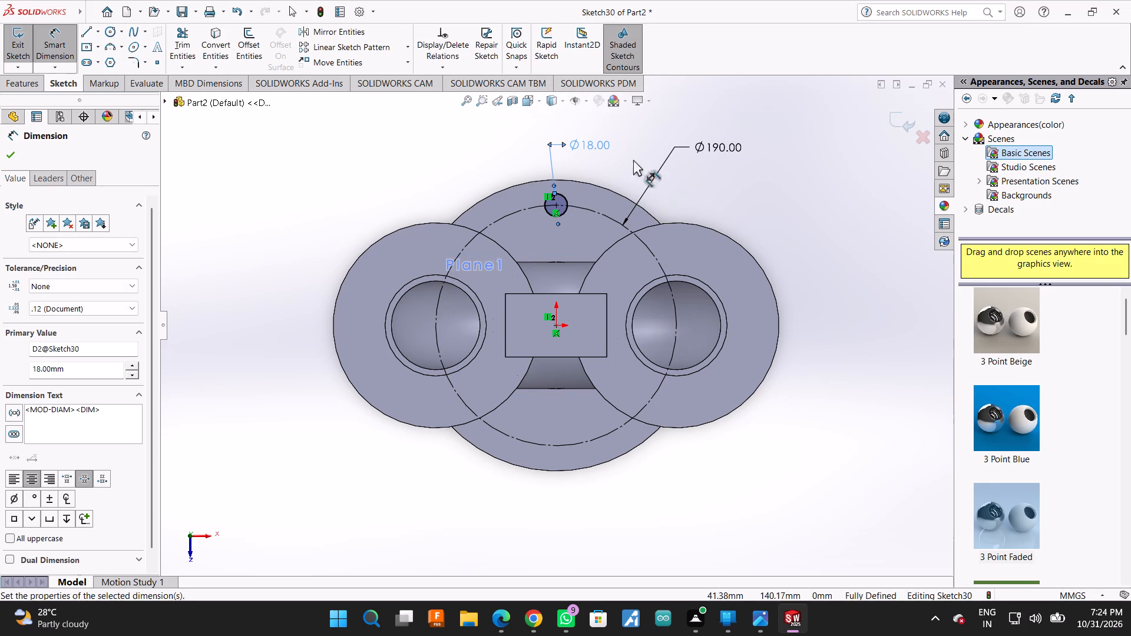
pyautogui.click(6, 154)
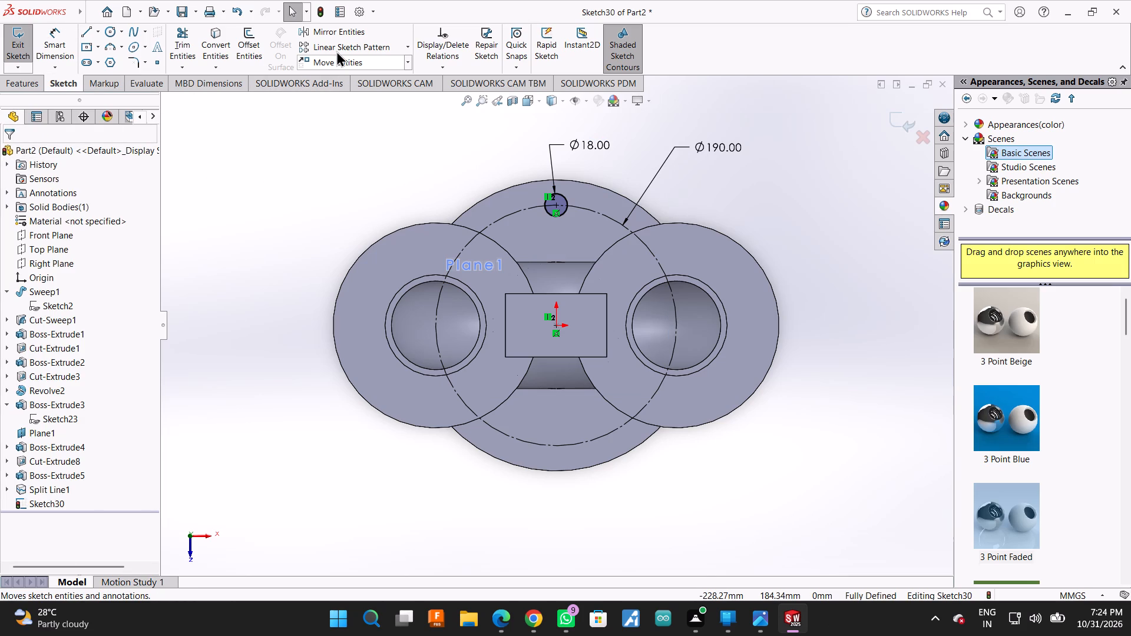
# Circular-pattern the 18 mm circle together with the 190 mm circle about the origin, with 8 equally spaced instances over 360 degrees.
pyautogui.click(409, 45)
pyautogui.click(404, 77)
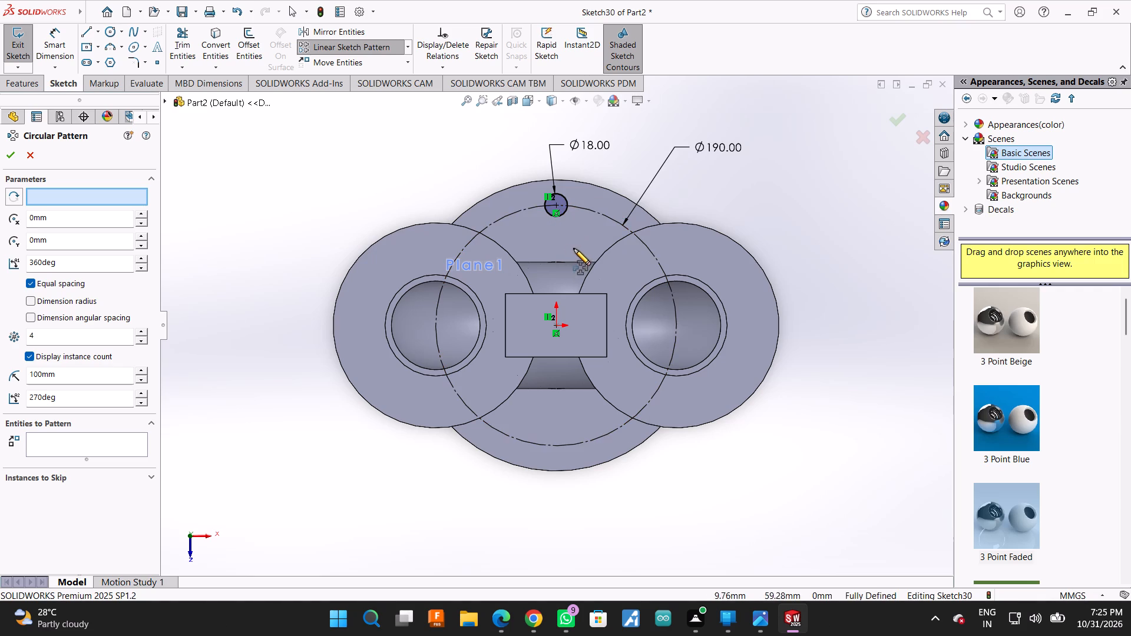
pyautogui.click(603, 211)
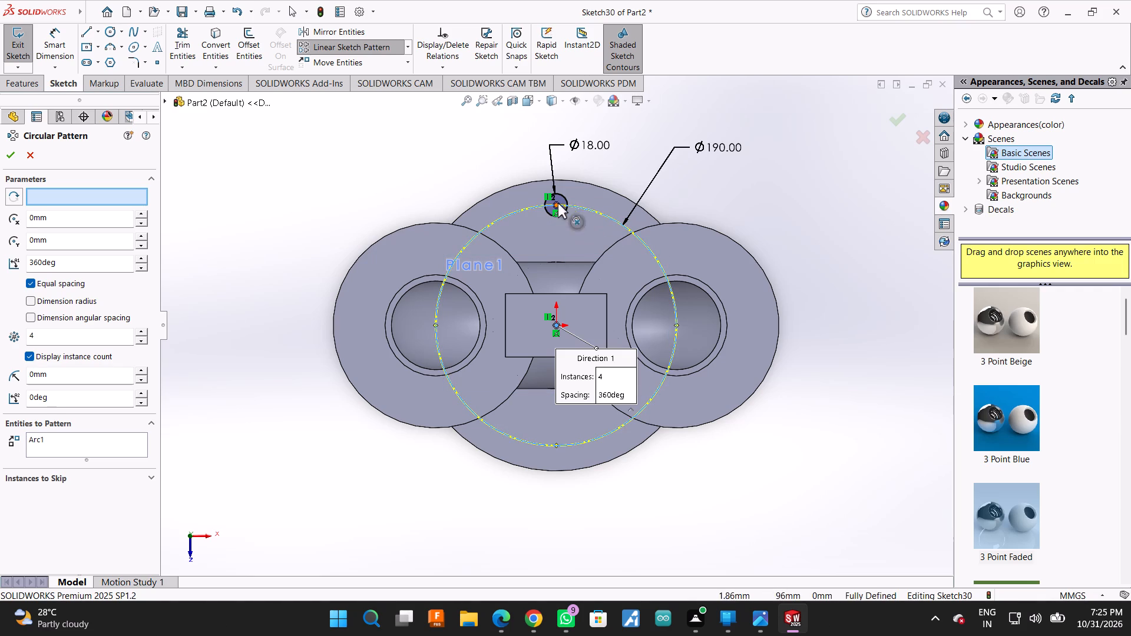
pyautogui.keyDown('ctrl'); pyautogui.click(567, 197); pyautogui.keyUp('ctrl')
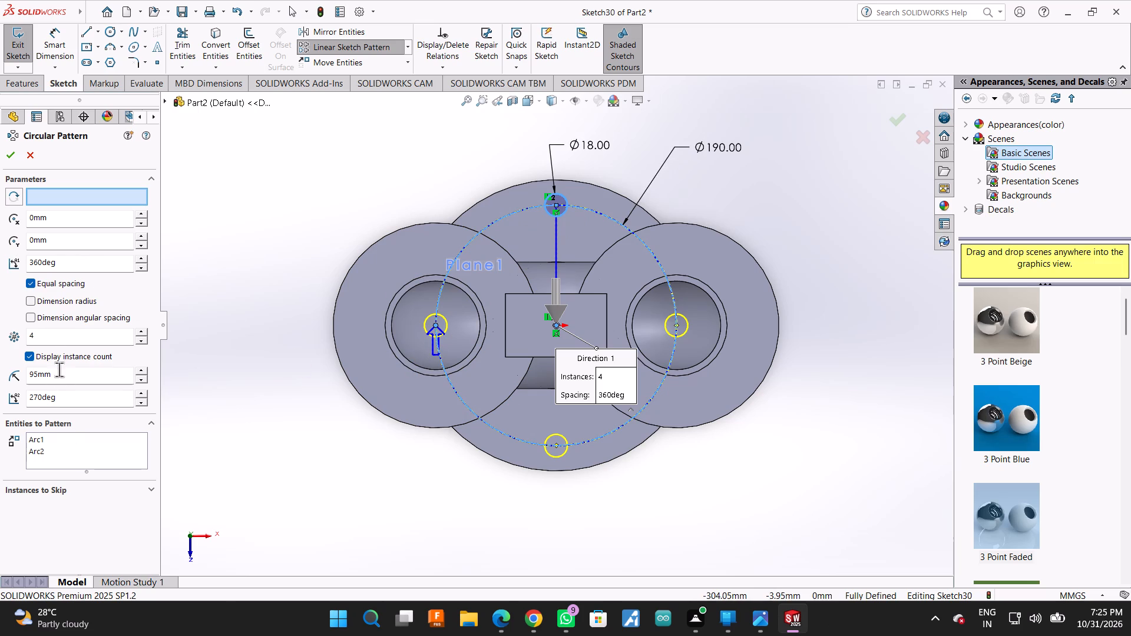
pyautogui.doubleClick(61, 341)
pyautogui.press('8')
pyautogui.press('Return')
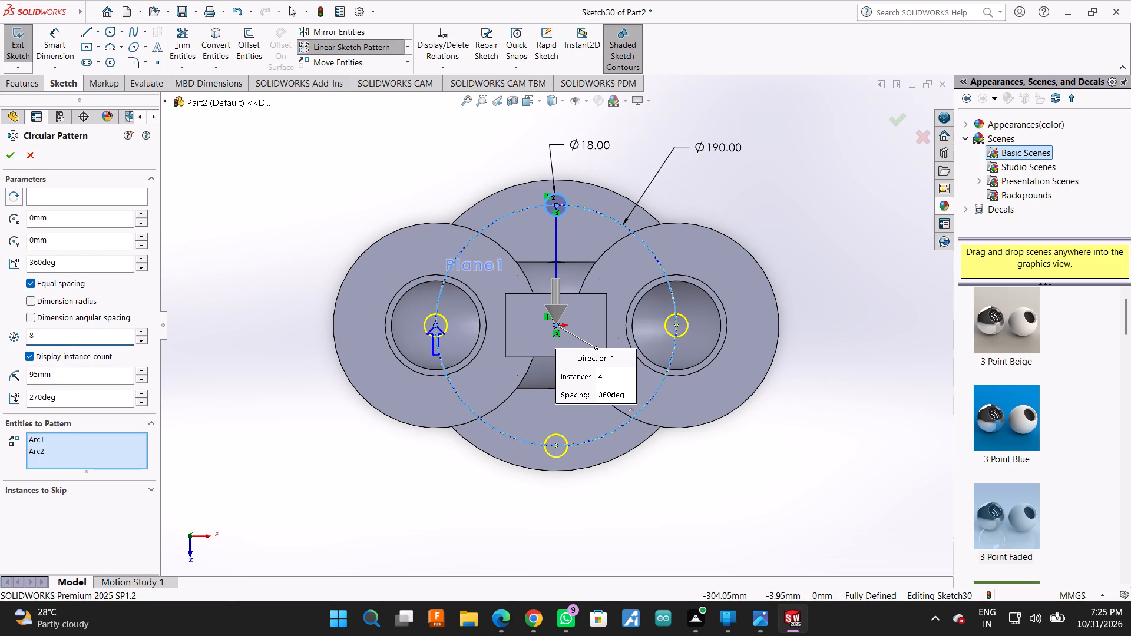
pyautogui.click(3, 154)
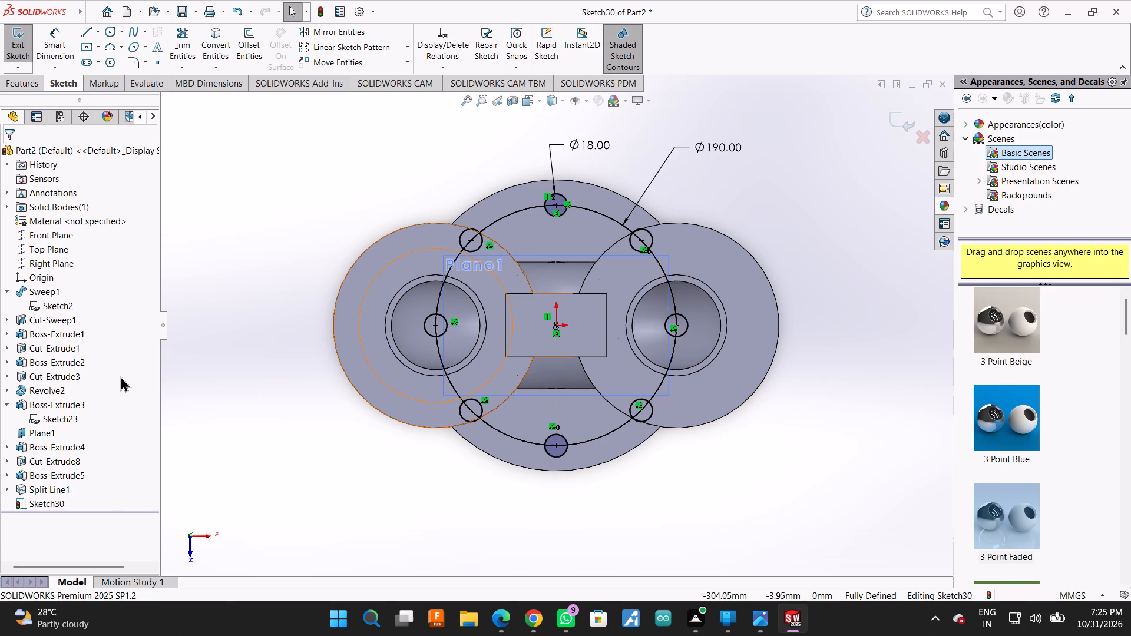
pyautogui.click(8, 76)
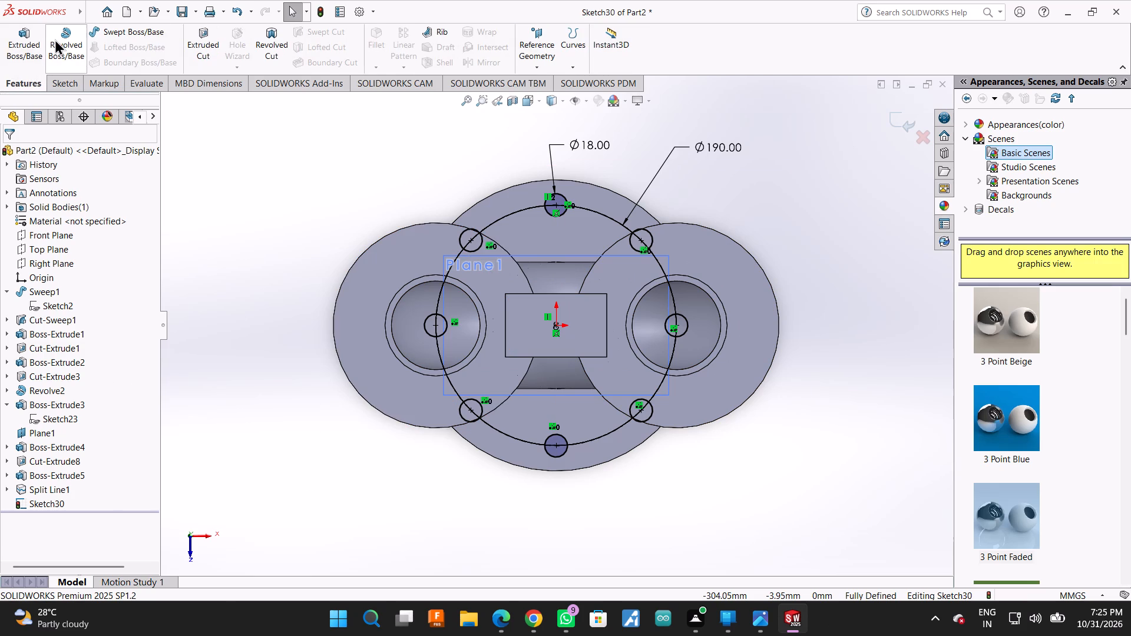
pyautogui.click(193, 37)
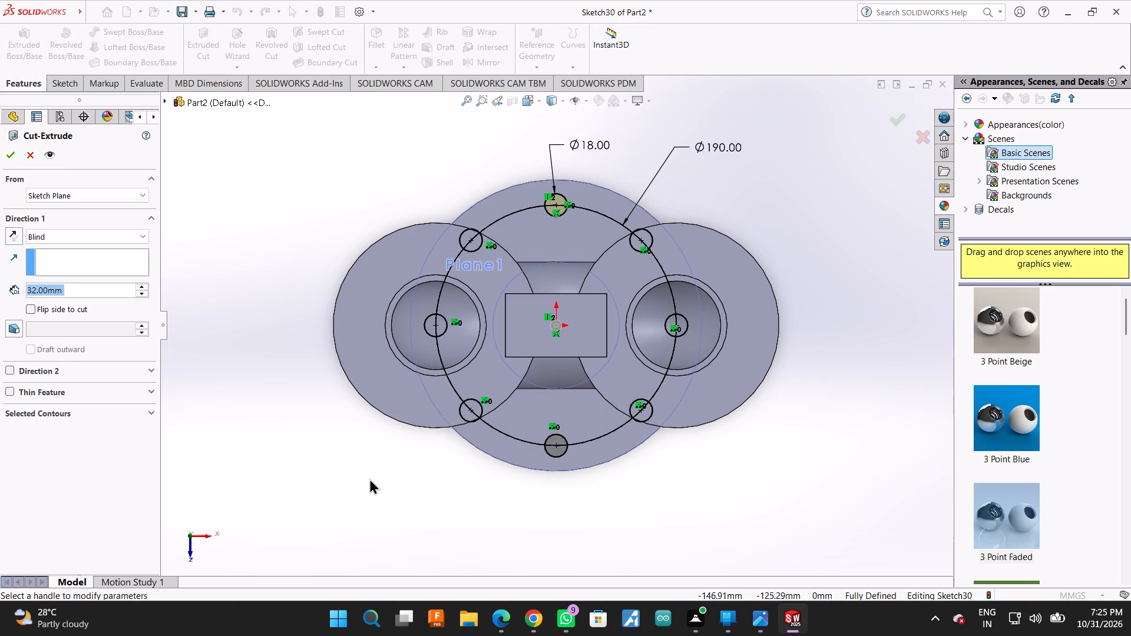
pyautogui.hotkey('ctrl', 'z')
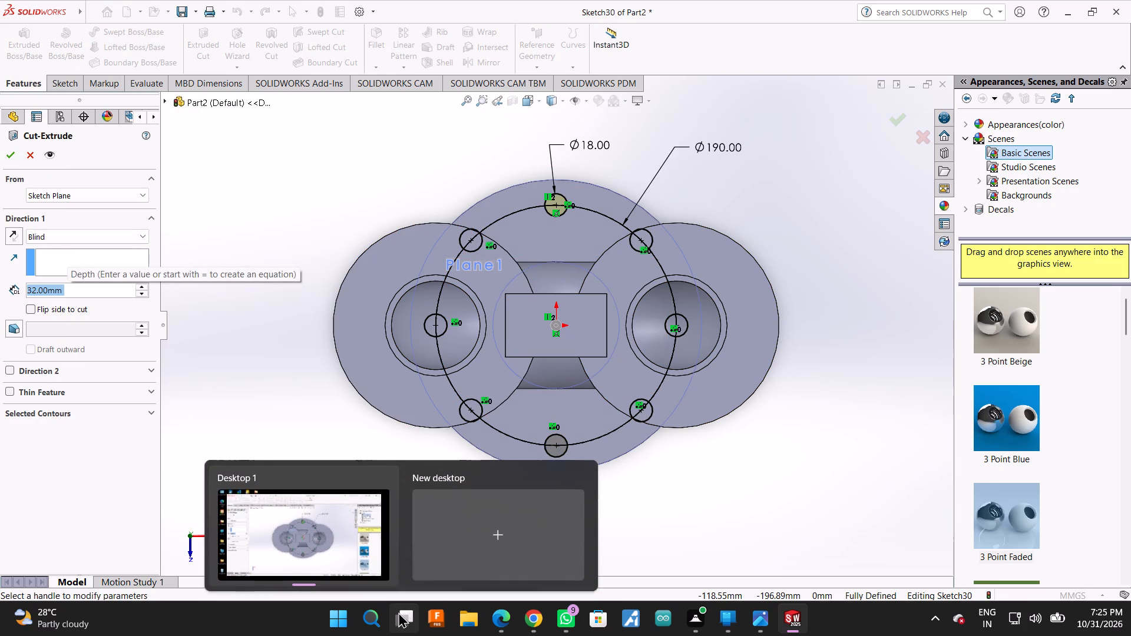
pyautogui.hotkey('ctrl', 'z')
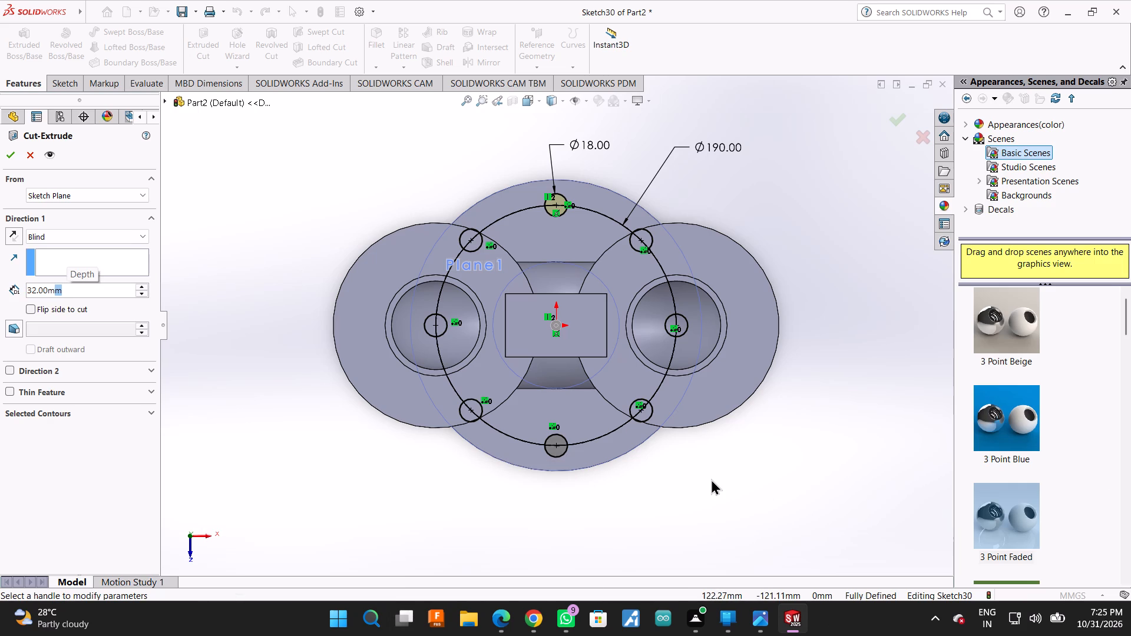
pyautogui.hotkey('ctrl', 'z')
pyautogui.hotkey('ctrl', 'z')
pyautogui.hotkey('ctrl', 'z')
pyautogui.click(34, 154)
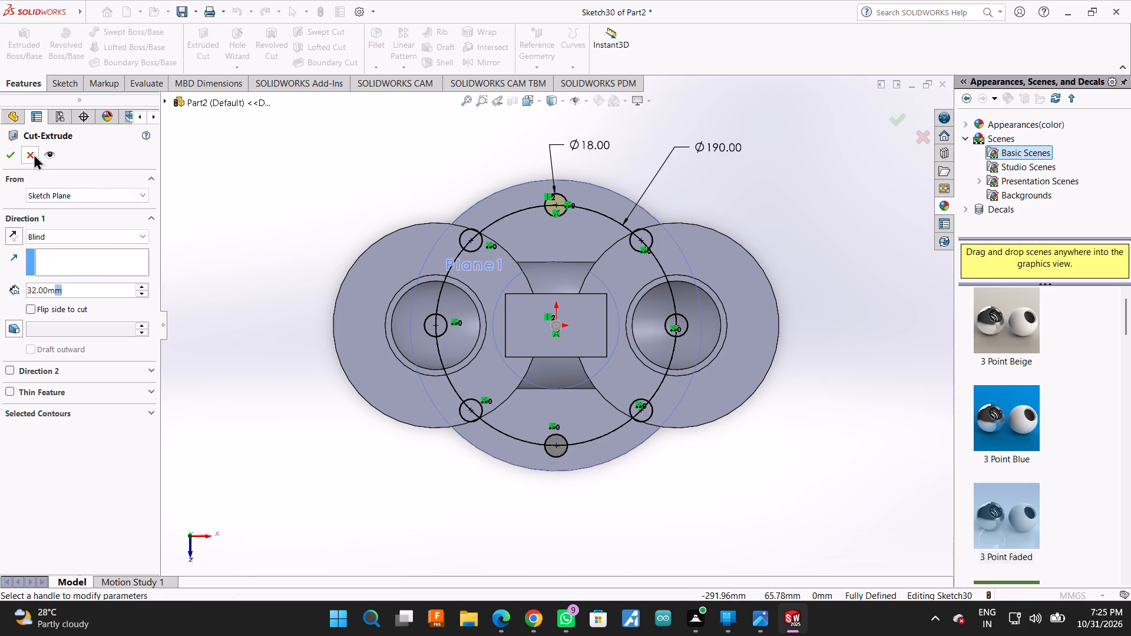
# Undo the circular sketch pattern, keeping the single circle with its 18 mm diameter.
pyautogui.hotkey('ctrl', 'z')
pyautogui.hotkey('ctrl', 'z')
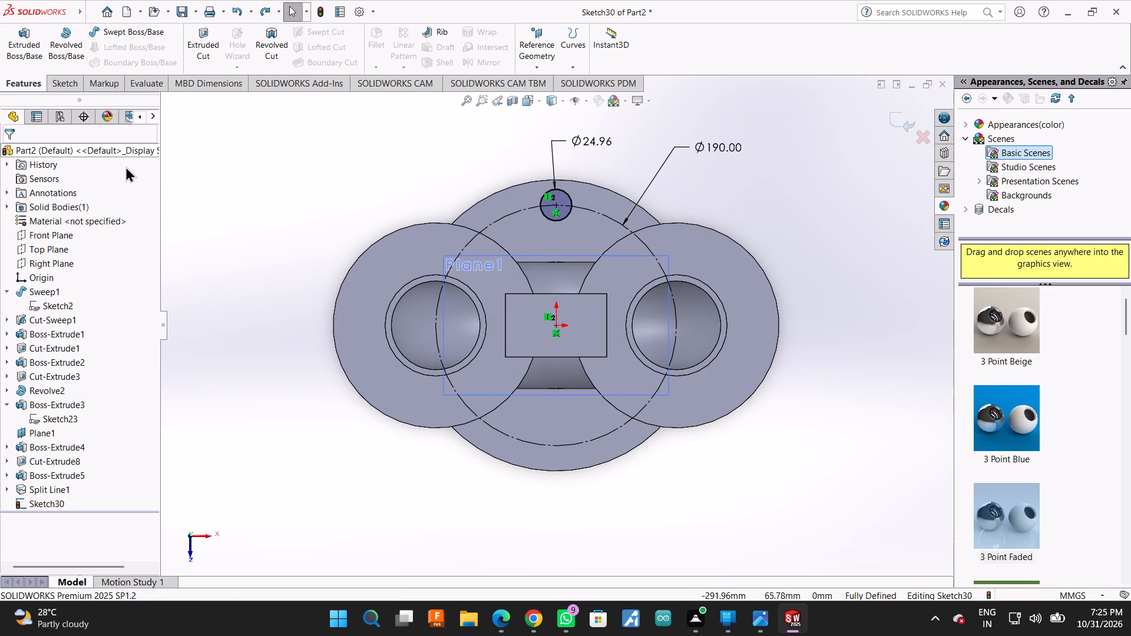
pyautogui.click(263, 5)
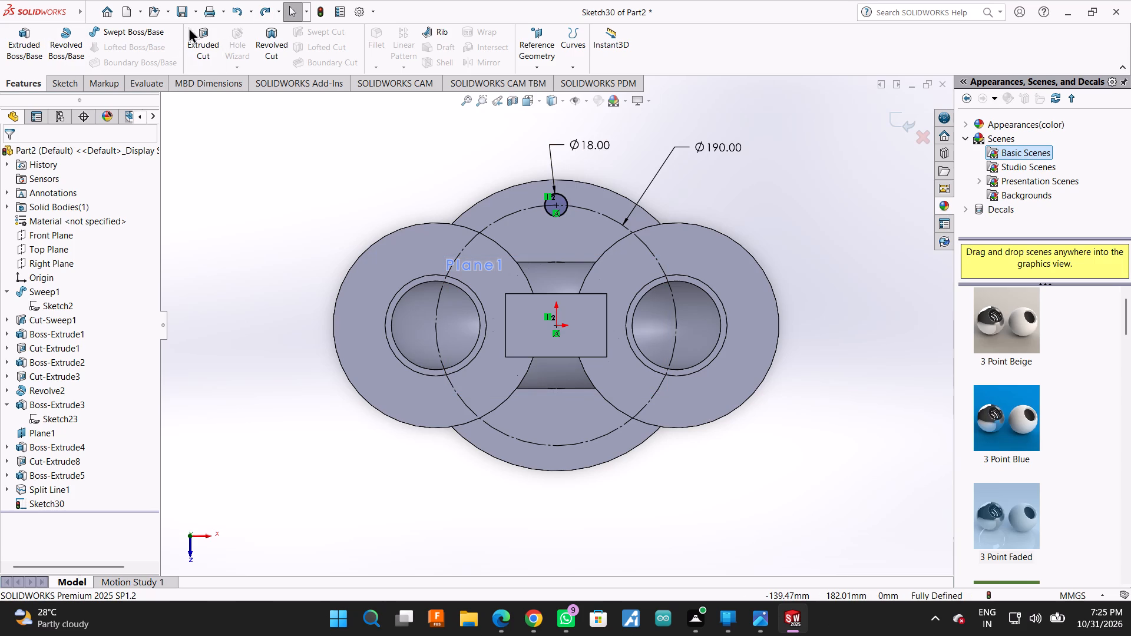
# Cut the 18 mm circle into the base disc with a blind Extruded Cut 32 mm deep.
pyautogui.click(214, 31)
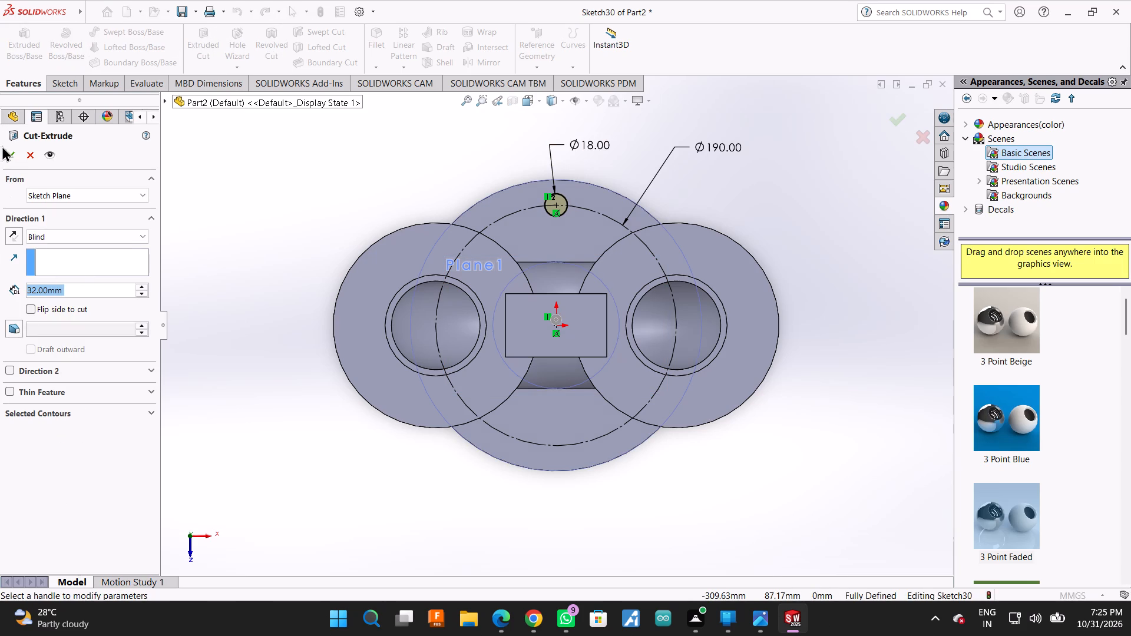
pyautogui.click(8, 148)
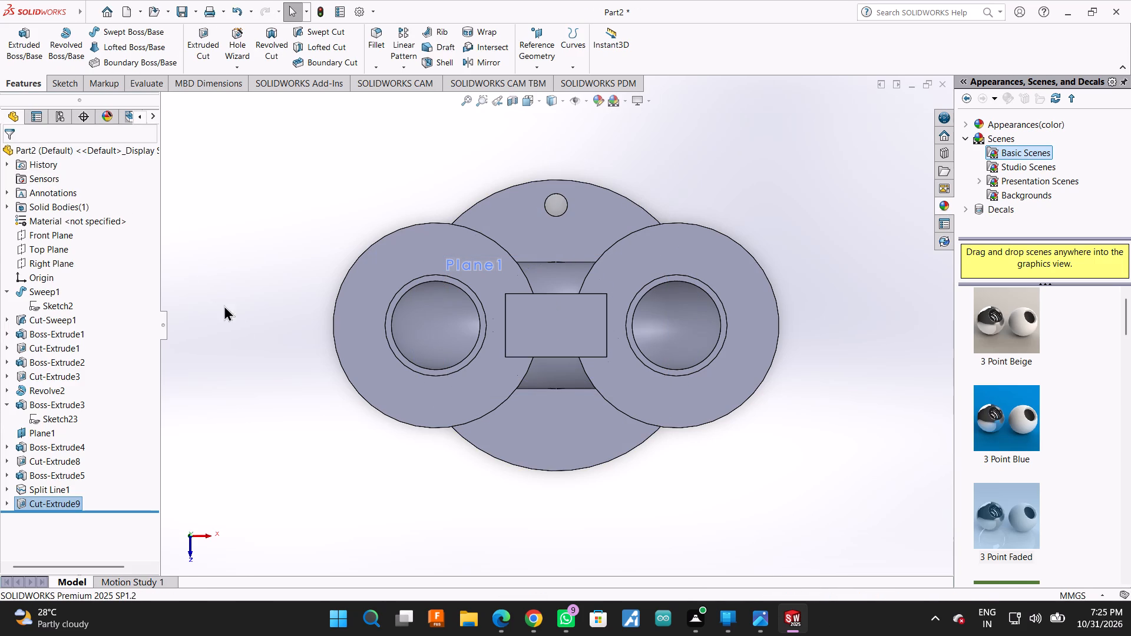
# Start a new sketch on the upper face of the round base disc containing the 18 mm hole.
pyautogui.rightClick(839, 257)
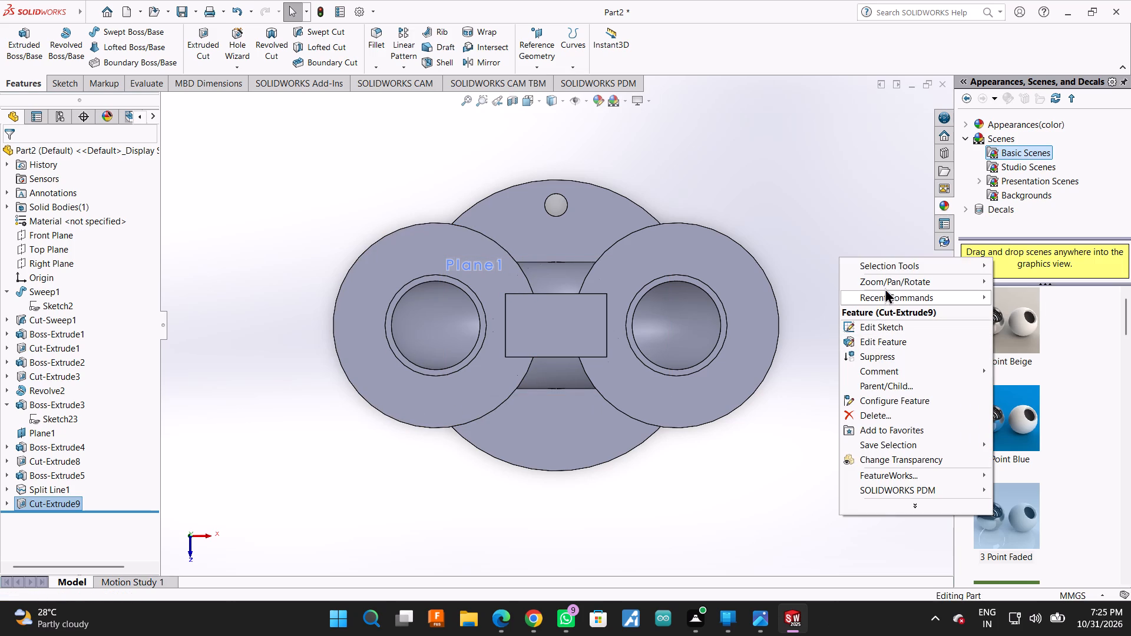
pyautogui.click(885, 286)
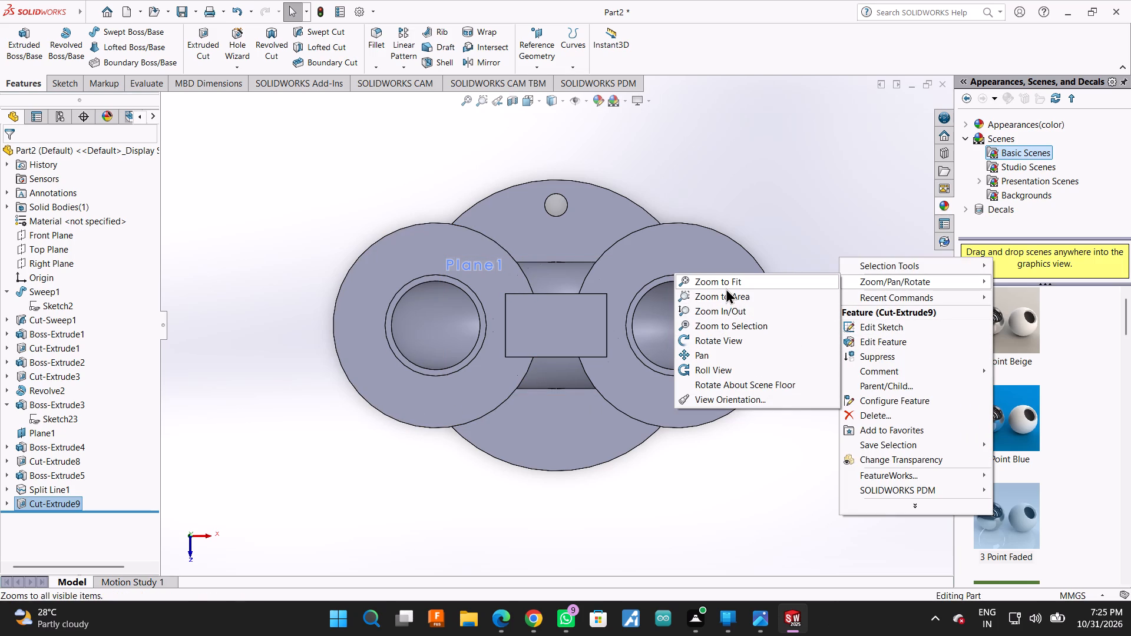
pyautogui.click(720, 334)
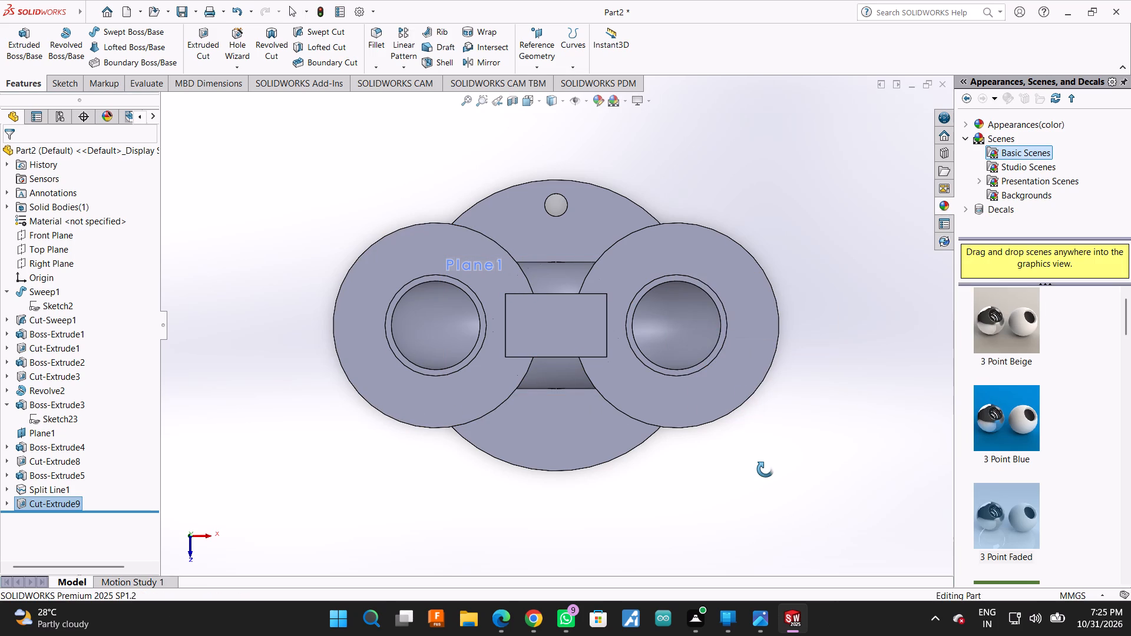
pyautogui.moveTo(766, 469); pyautogui.dragTo(759, 452)
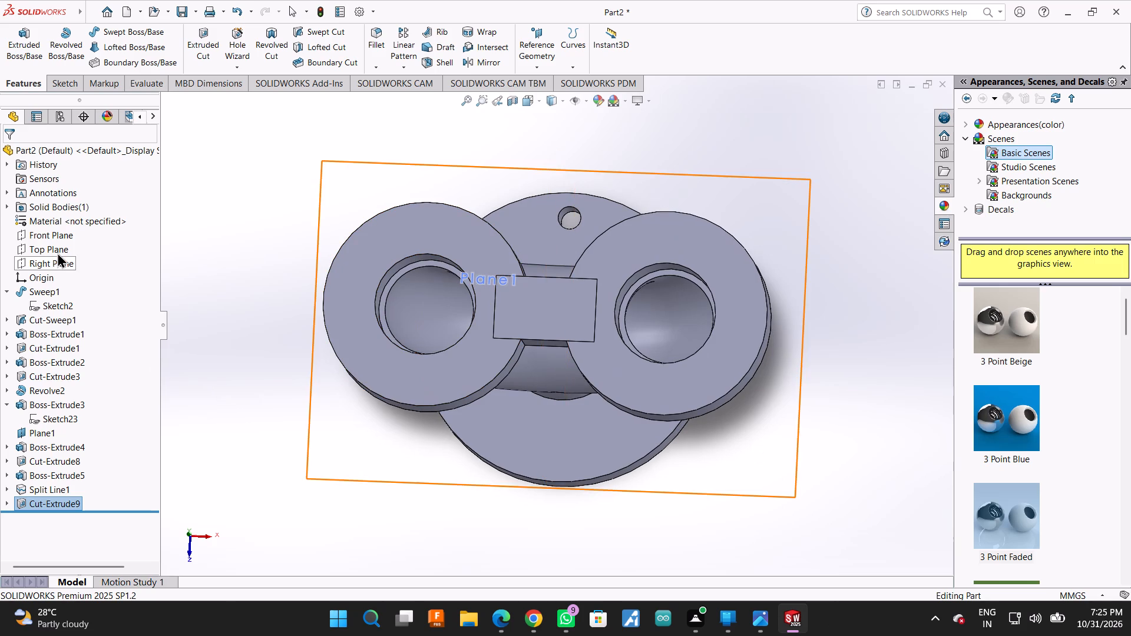
pyautogui.click(39, 435)
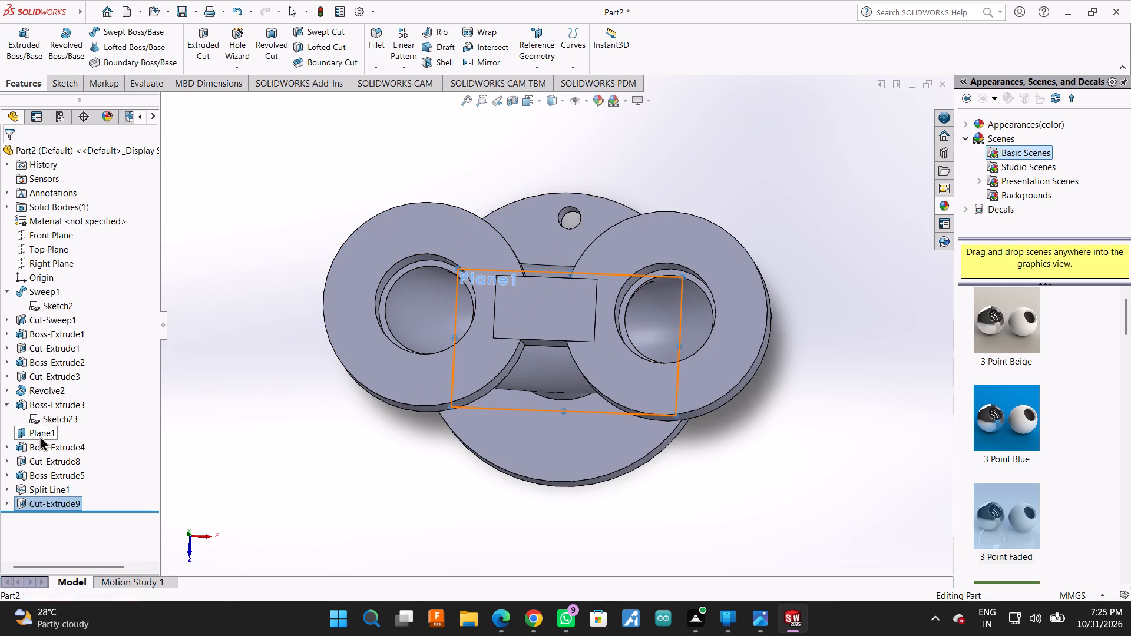
pyautogui.click(99, 416)
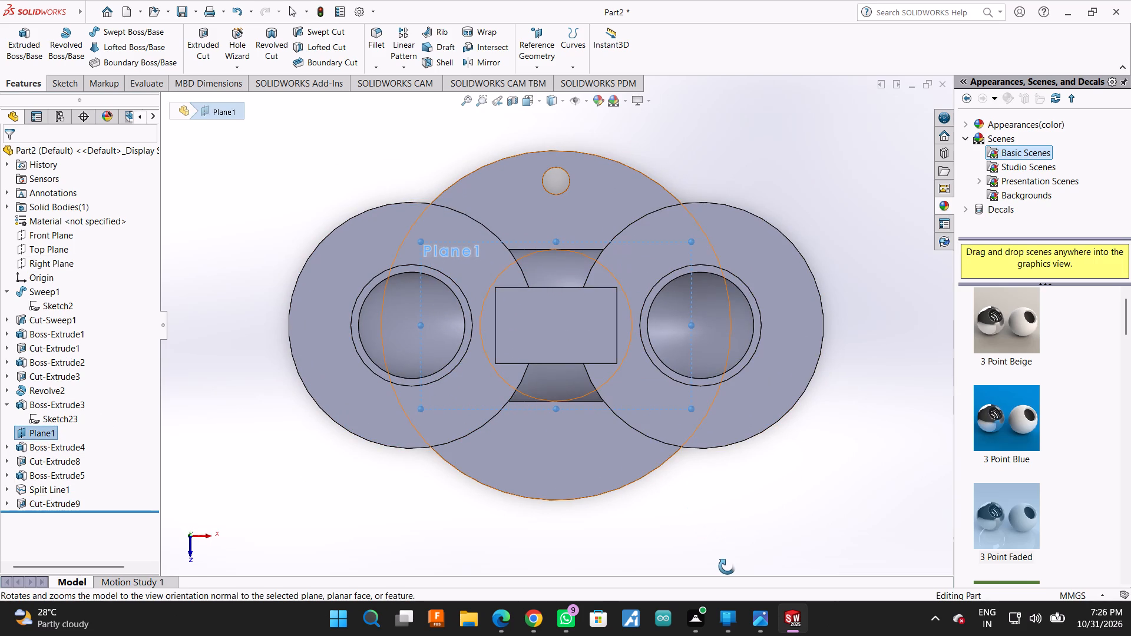
pyautogui.press('Escape')
pyautogui.click(610, 209)
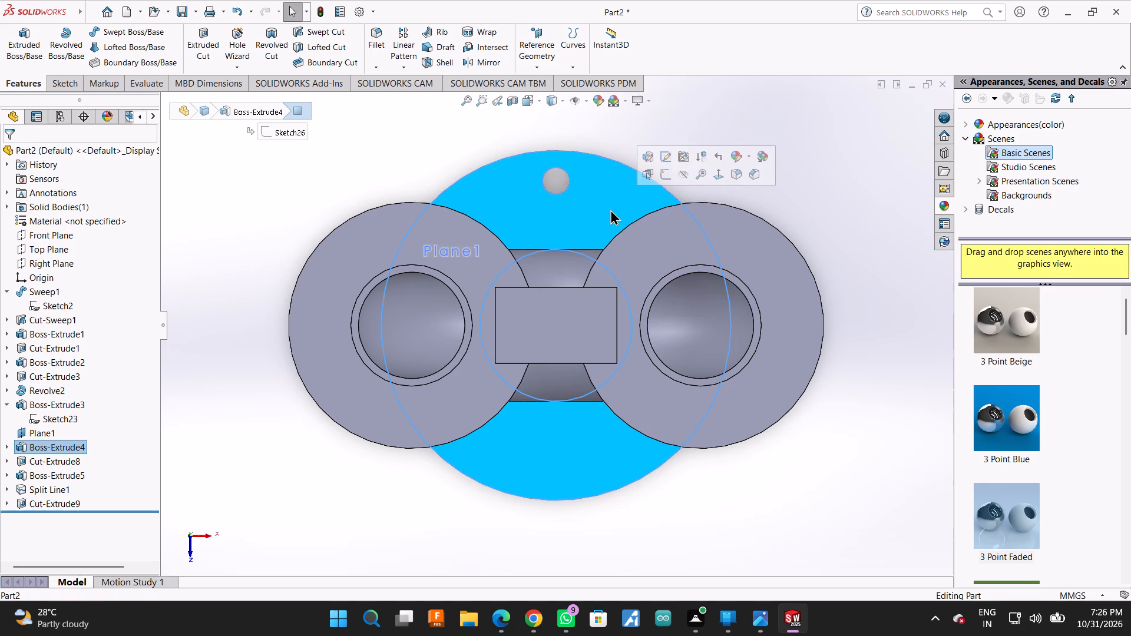
pyautogui.click(665, 178)
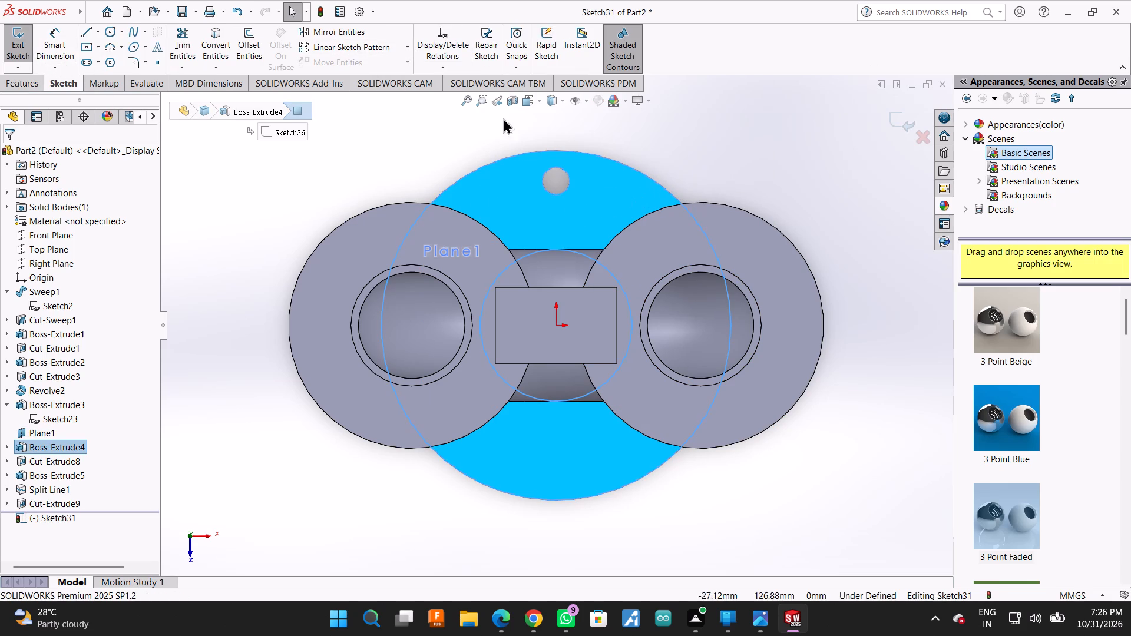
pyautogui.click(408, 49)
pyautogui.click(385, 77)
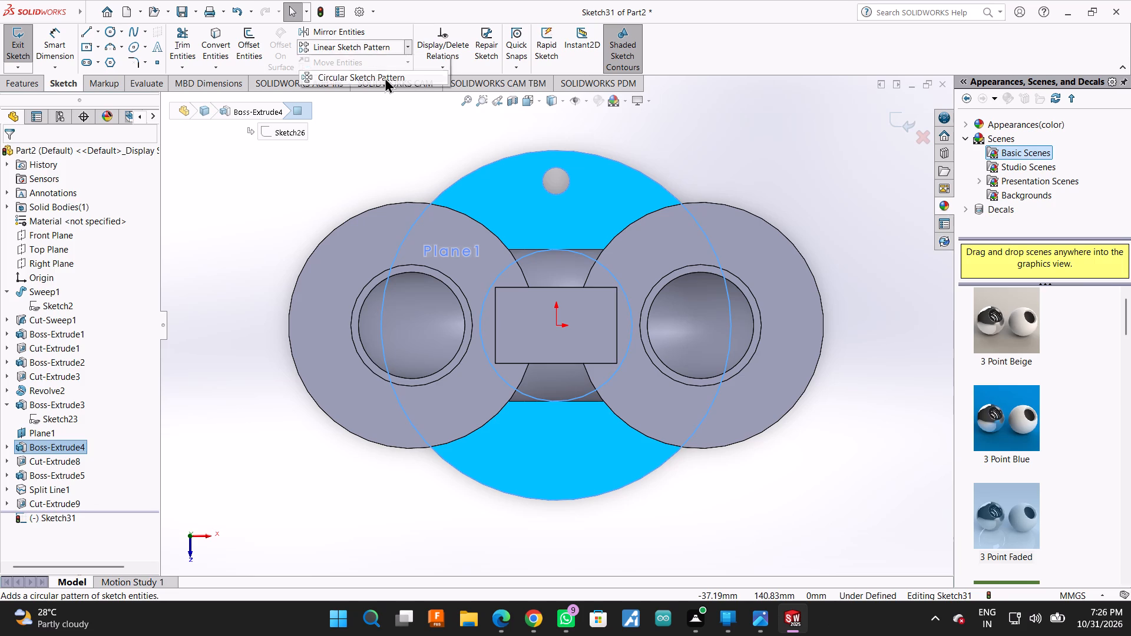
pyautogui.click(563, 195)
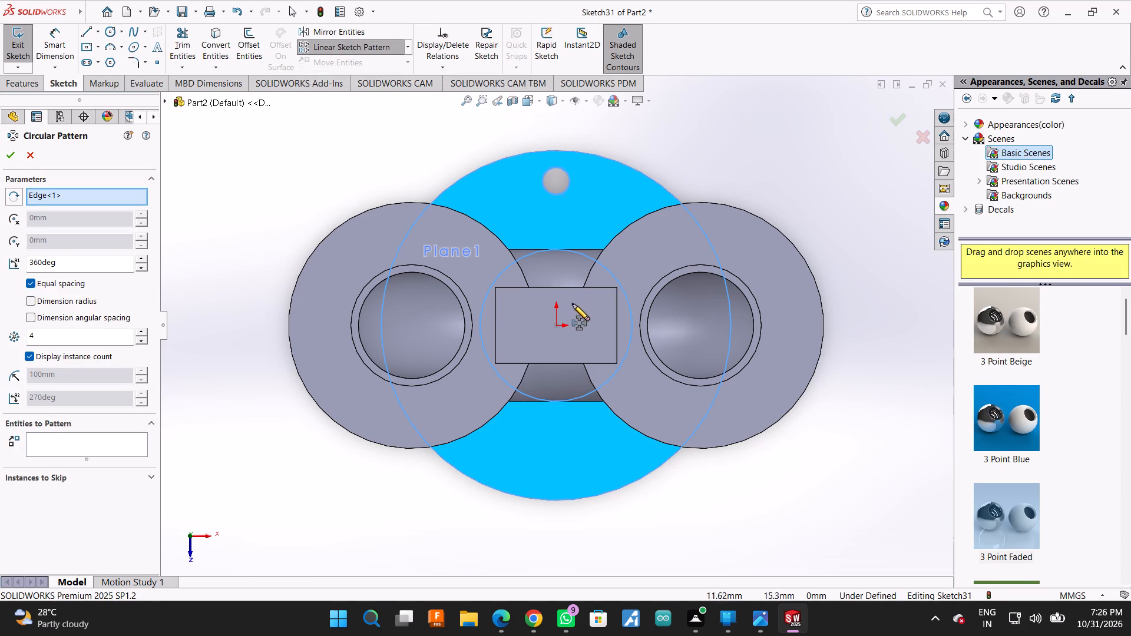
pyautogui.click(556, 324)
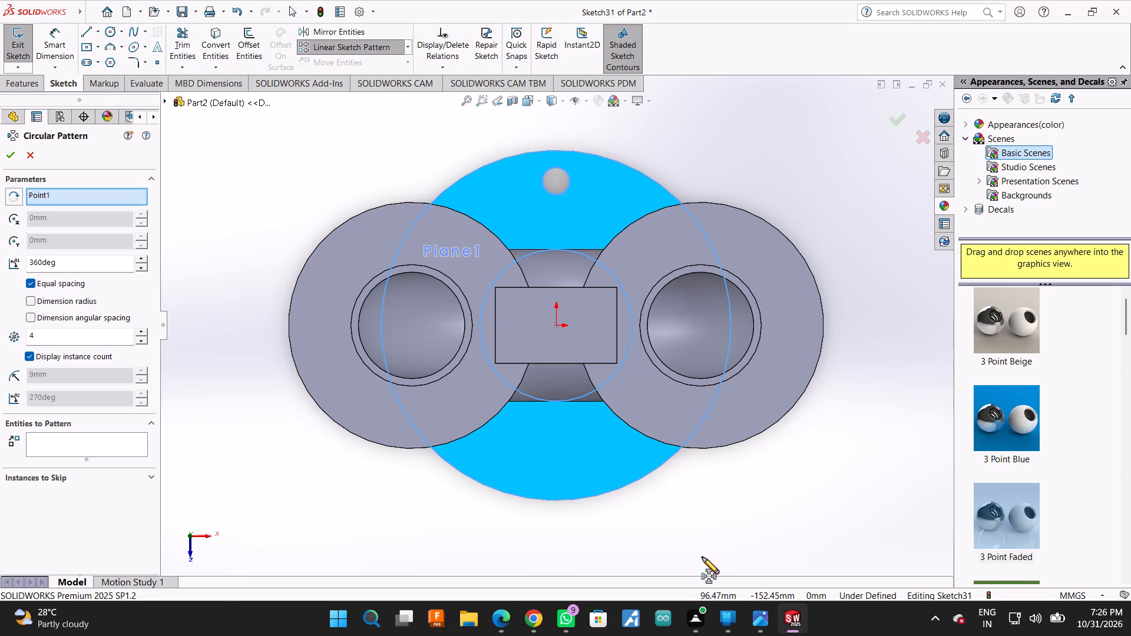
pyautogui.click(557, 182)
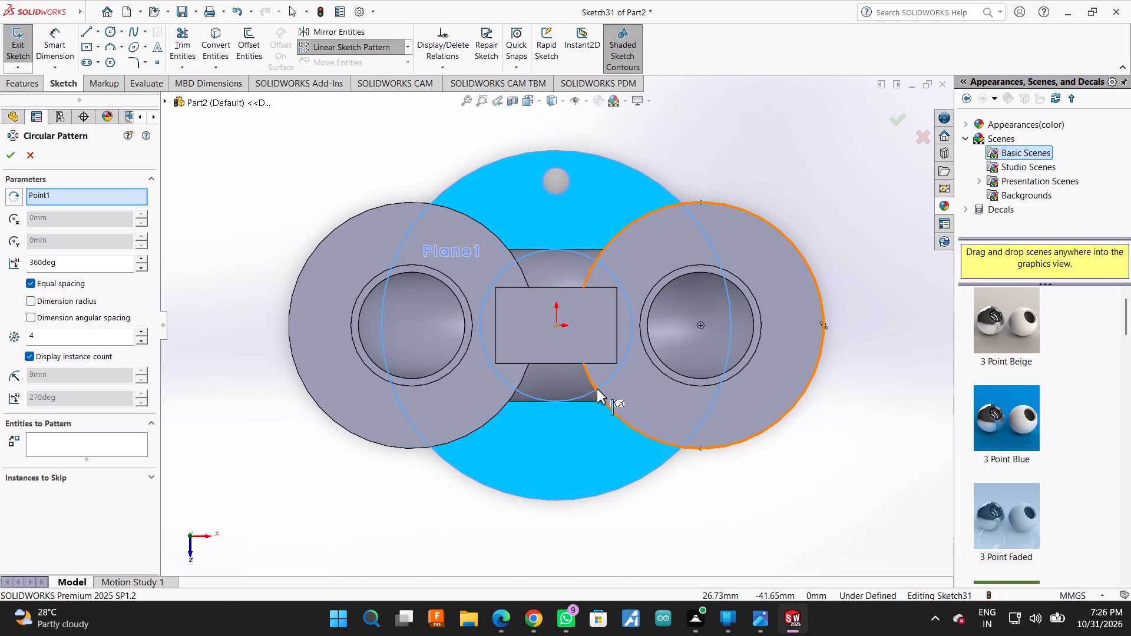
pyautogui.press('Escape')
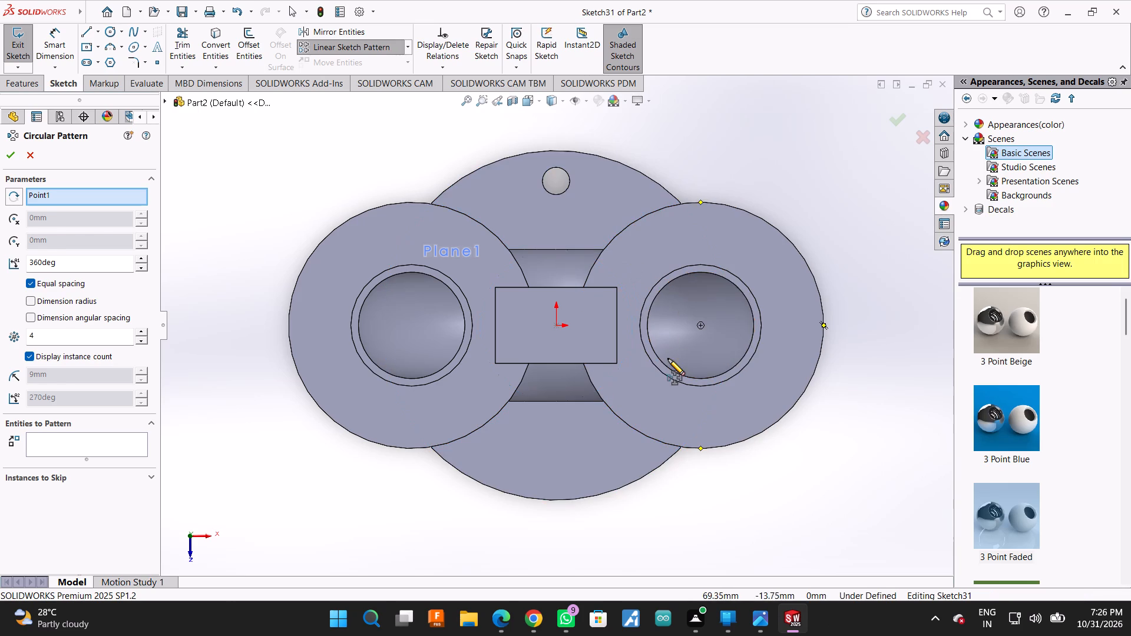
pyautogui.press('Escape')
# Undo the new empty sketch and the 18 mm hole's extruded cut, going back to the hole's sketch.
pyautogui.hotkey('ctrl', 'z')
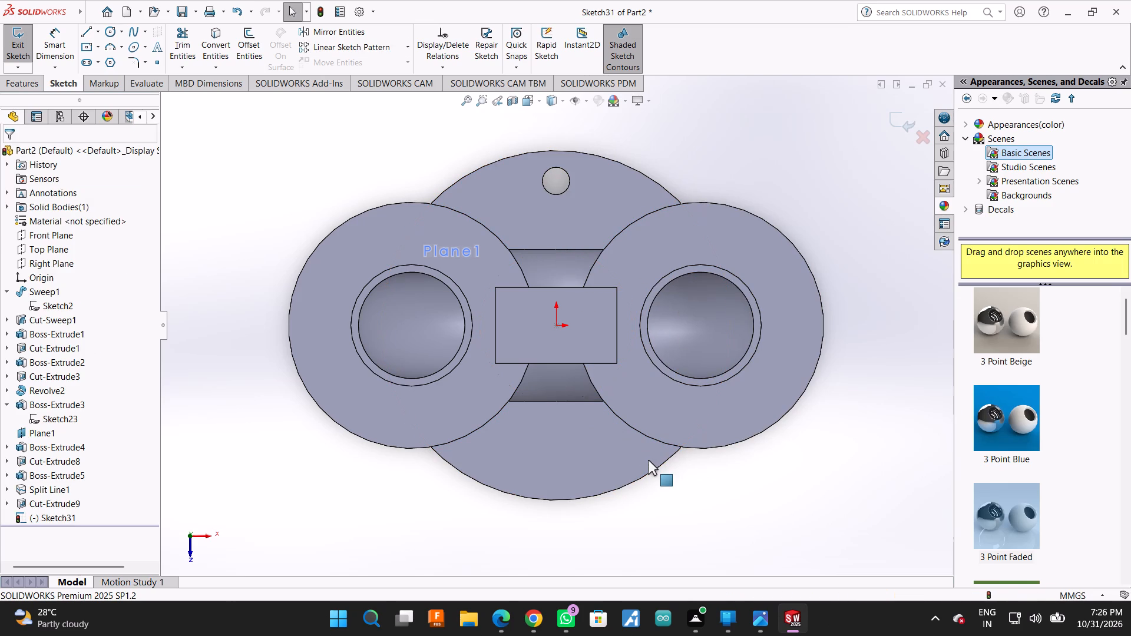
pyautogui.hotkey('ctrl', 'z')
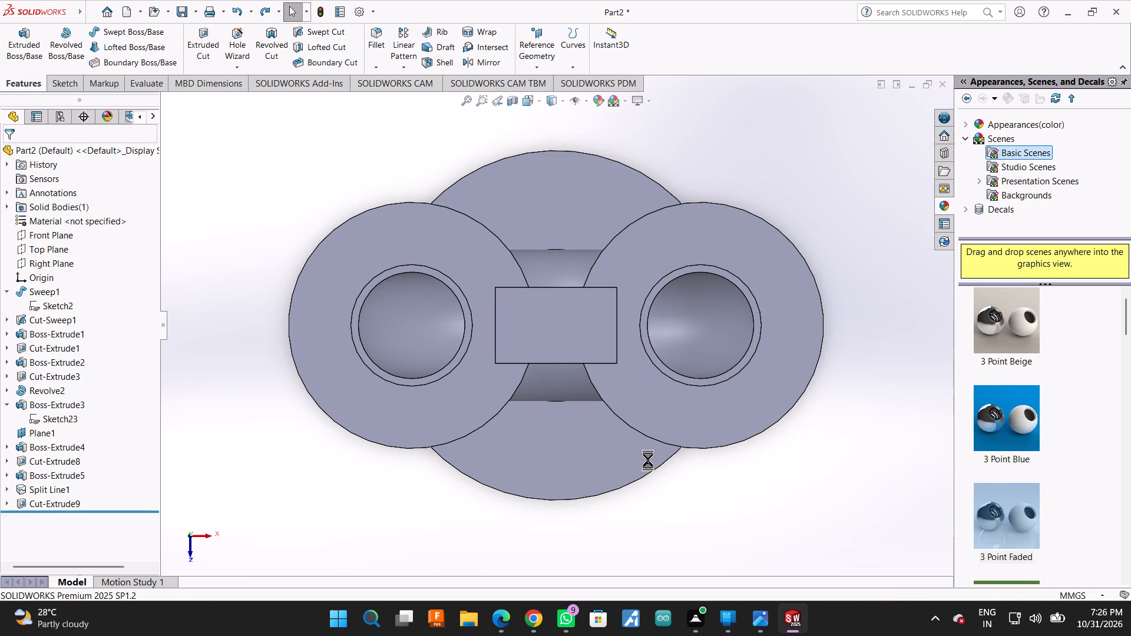
# Cut the 18 mm circle into the round base disc again with an Extruded Cut.
pyautogui.scroll(-2, 536, 252)
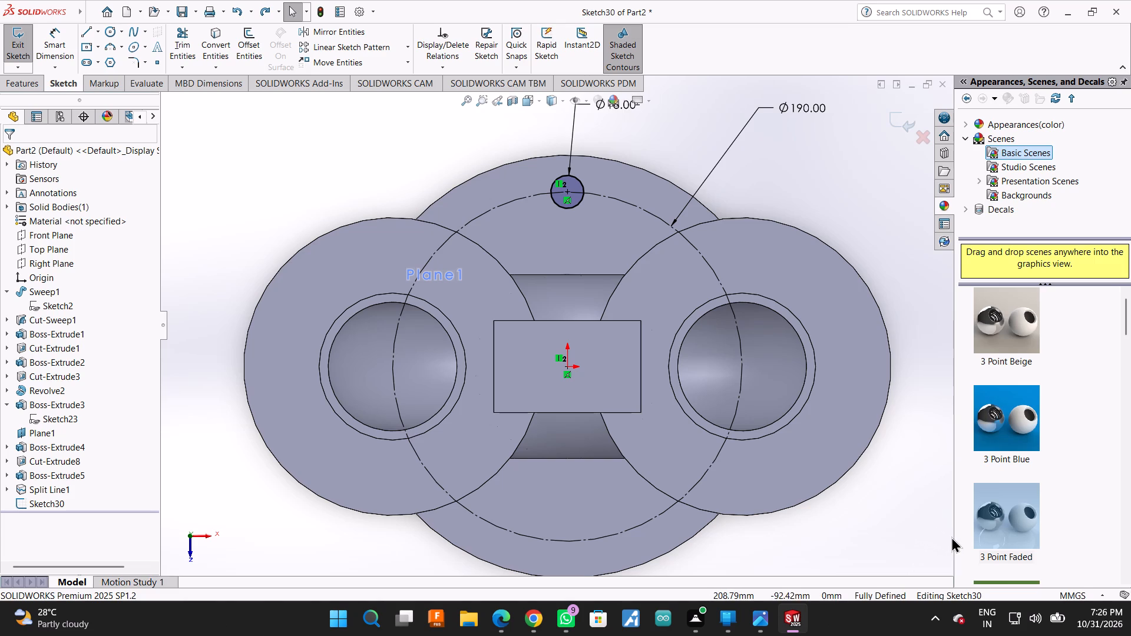
pyautogui.moveTo(954, 538); pyautogui.dragTo(1124, 496)
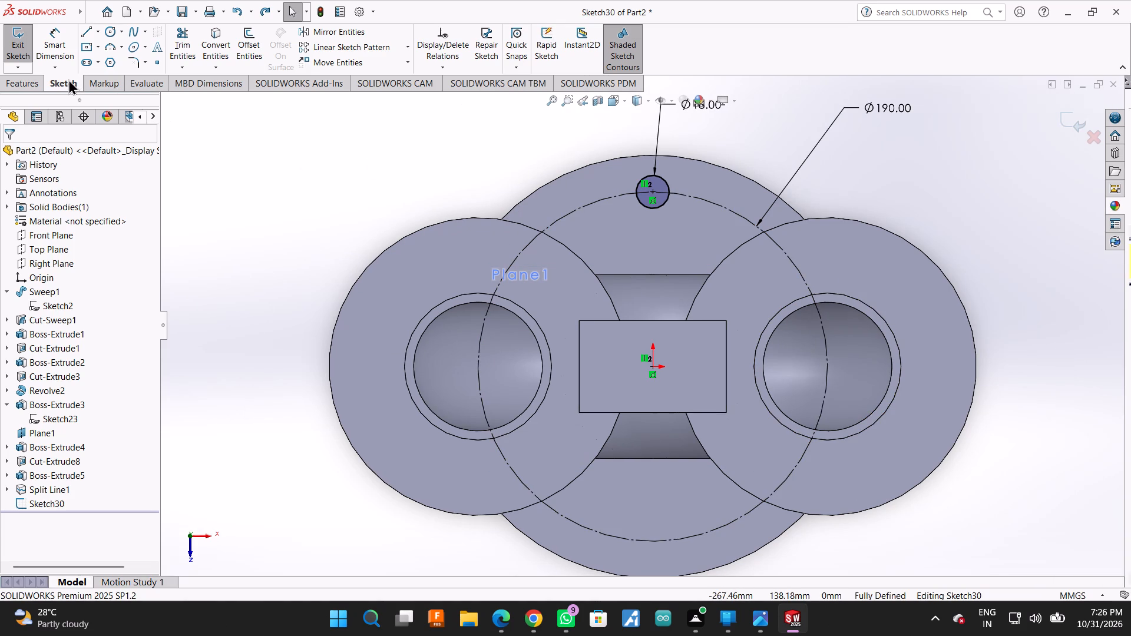
pyautogui.click(22, 75)
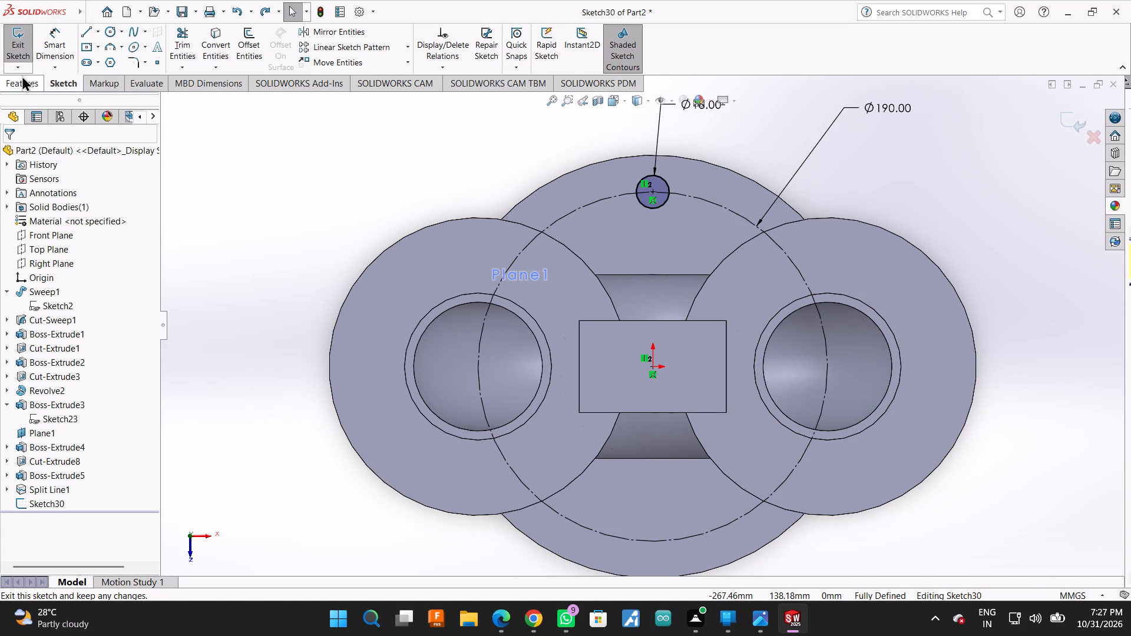
pyautogui.click(49, 88)
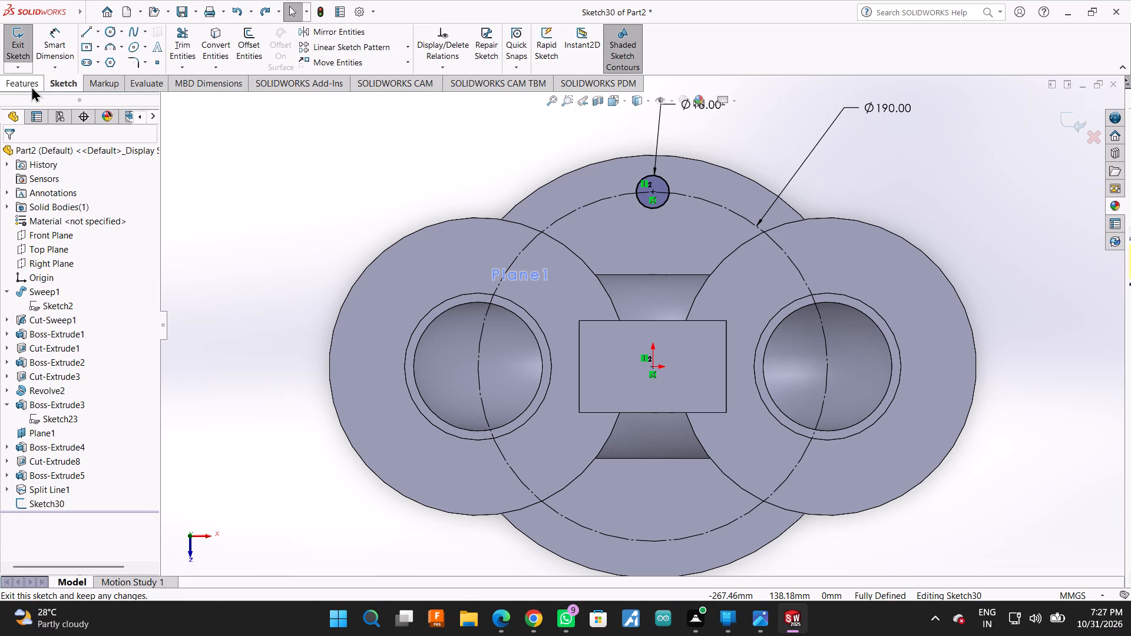
pyautogui.click(31, 86)
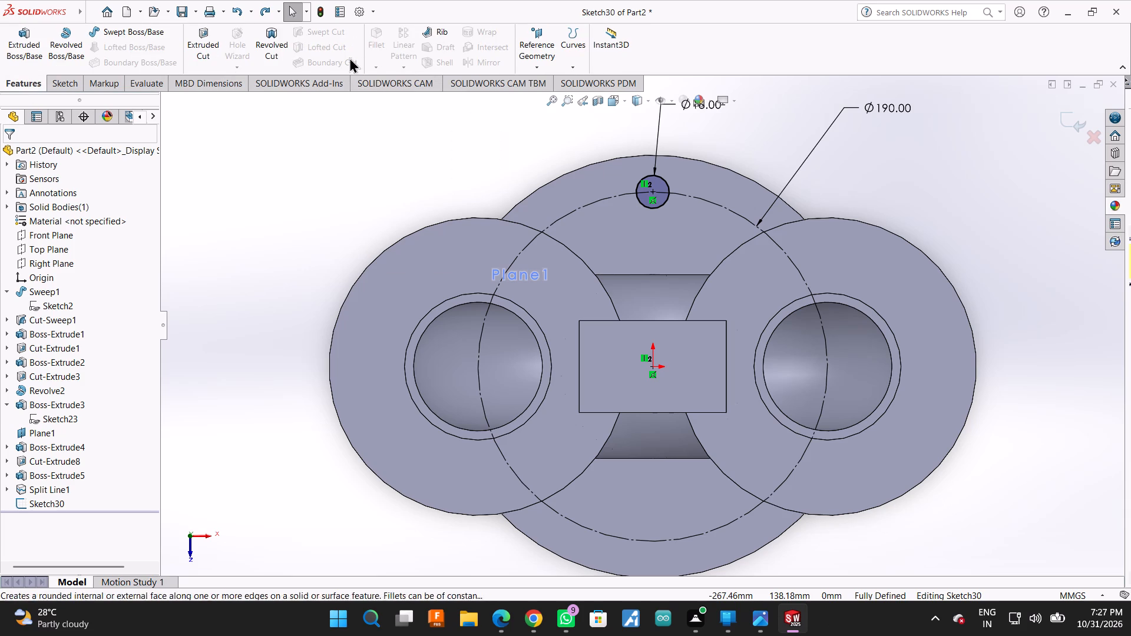
pyautogui.click(667, 201)
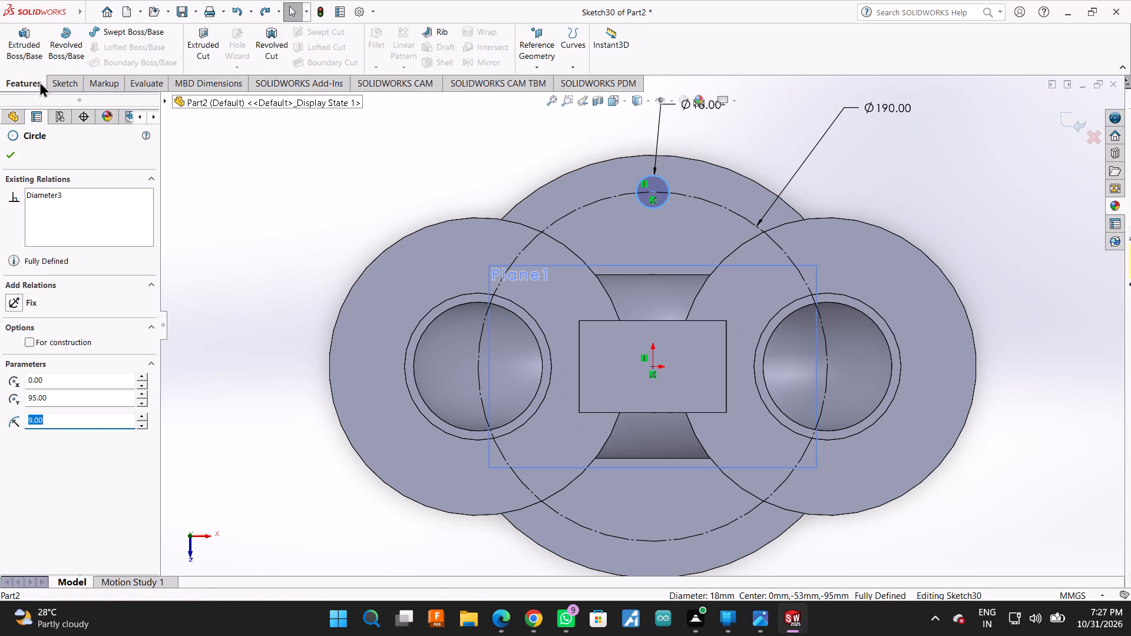
pyautogui.click(35, 87)
pyautogui.click(205, 35)
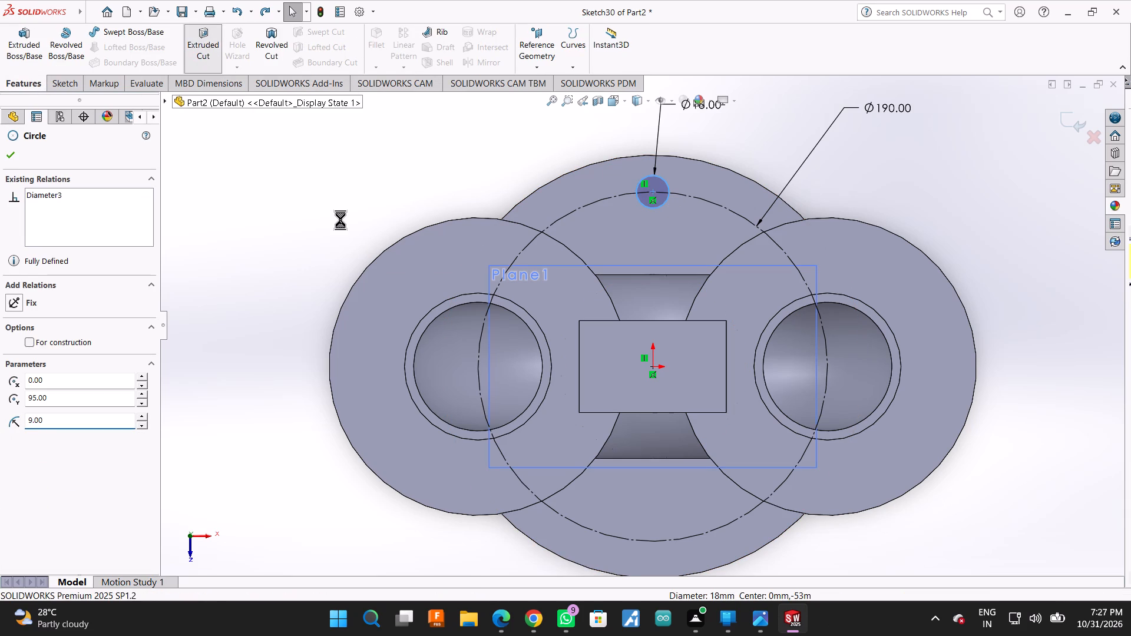
pyautogui.click(4, 153)
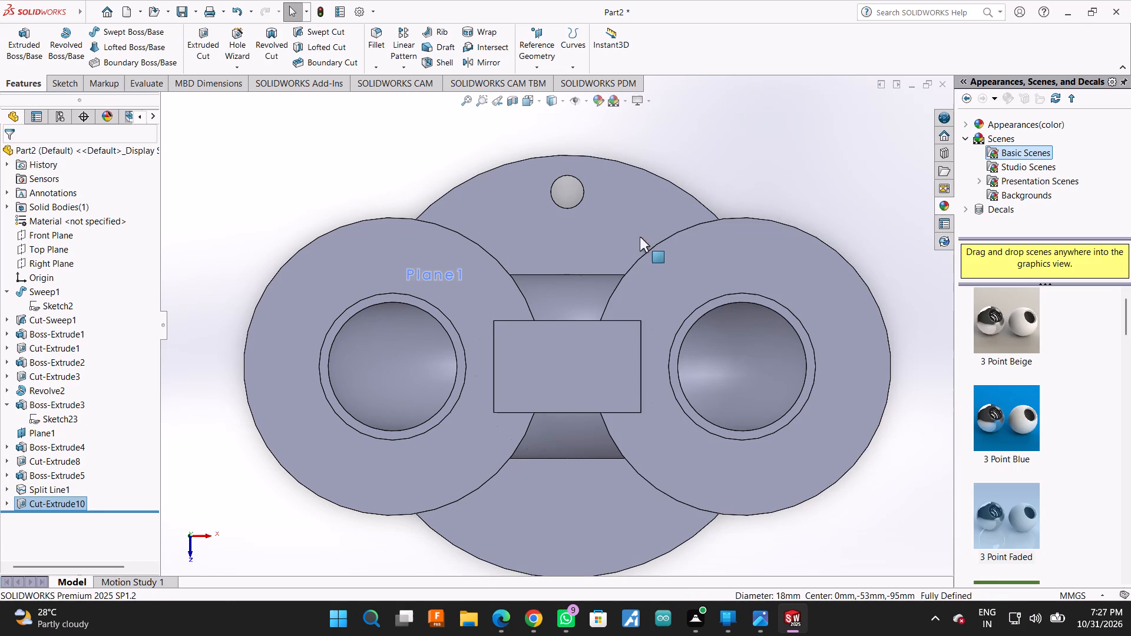
# Sketch a circle about 187 mm in diameter centred on the origin, on the base disc's upper face.
pyautogui.click(68, 88)
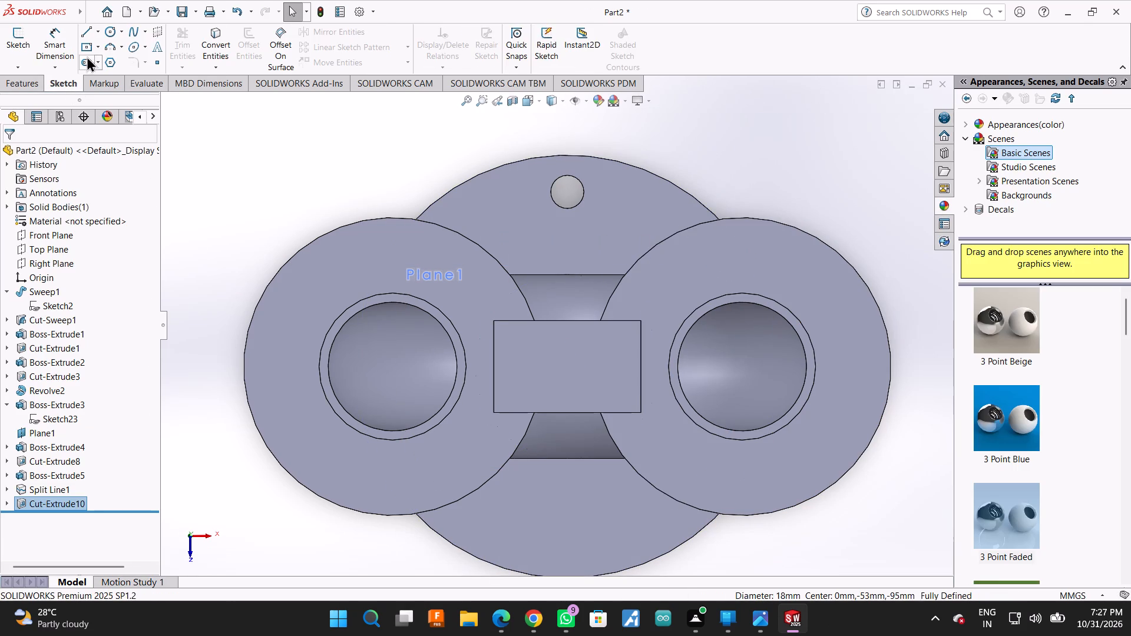
pyautogui.click(110, 32)
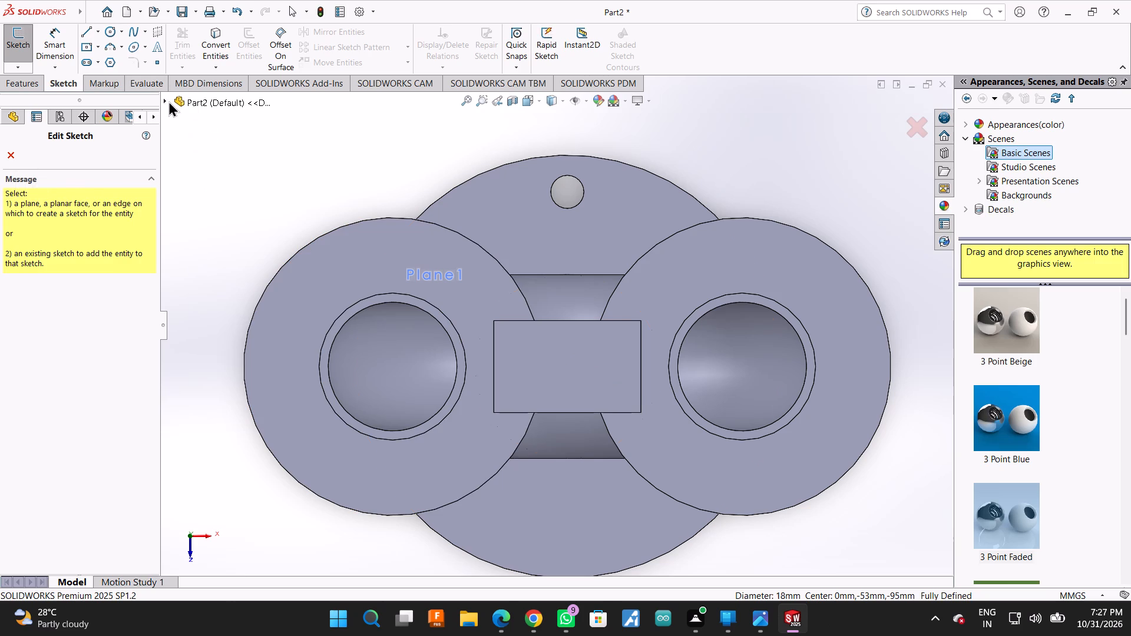
pyautogui.click(590, 237)
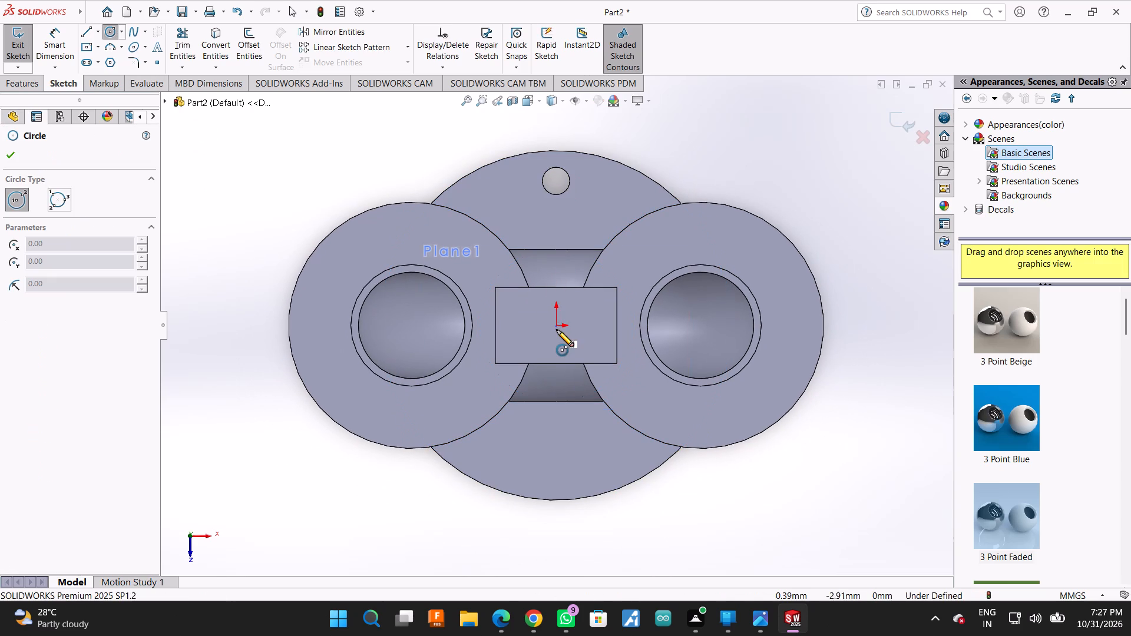
pyautogui.click(557, 327)
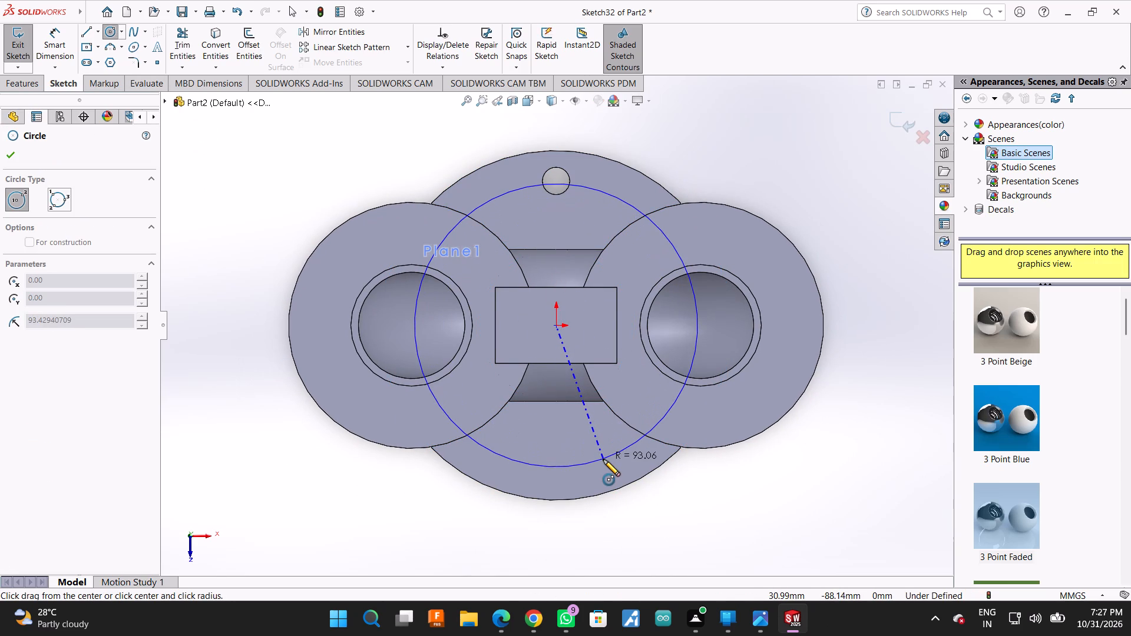
pyautogui.click(603, 459)
pyautogui.press('Escape')
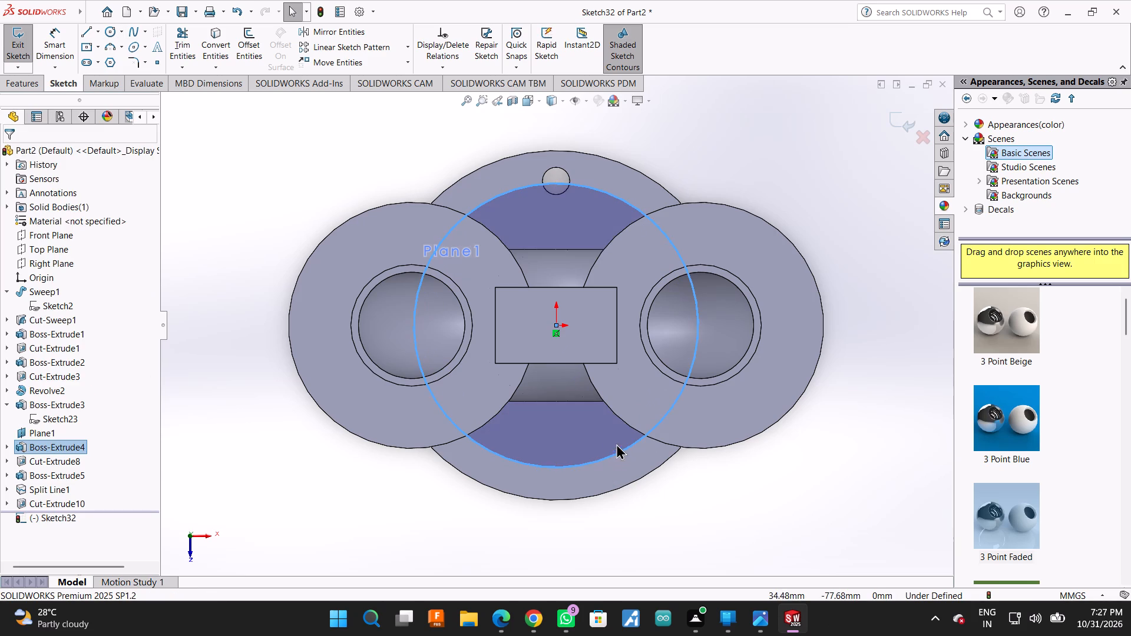
# Dimension the new circle's diameter to 190 mm.
pyautogui.click(626, 448)
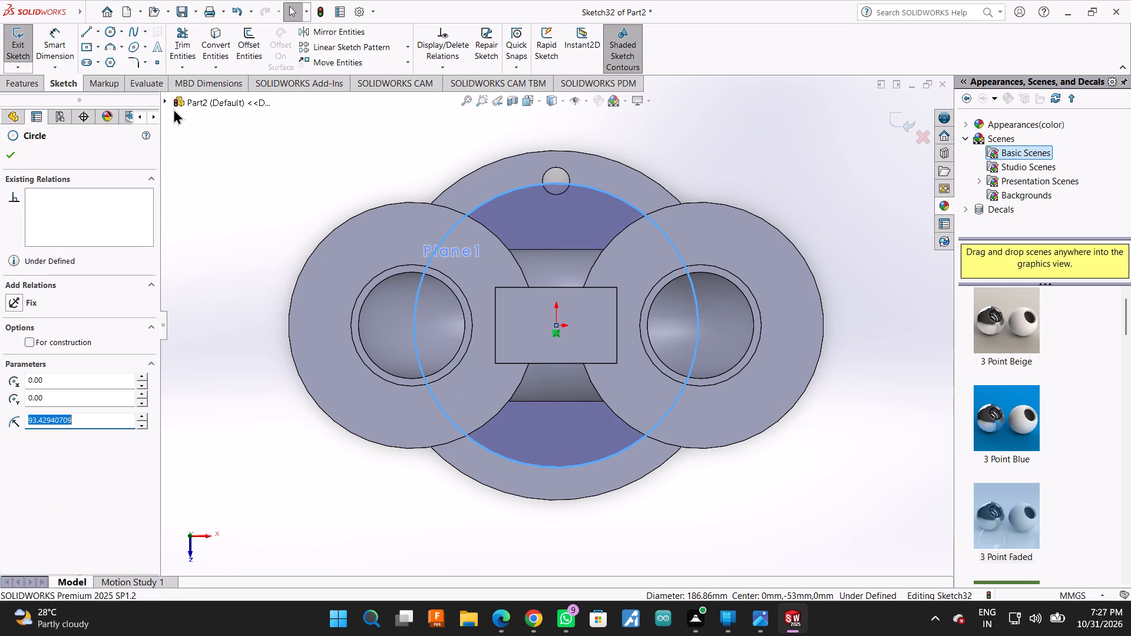
pyautogui.click(51, 43)
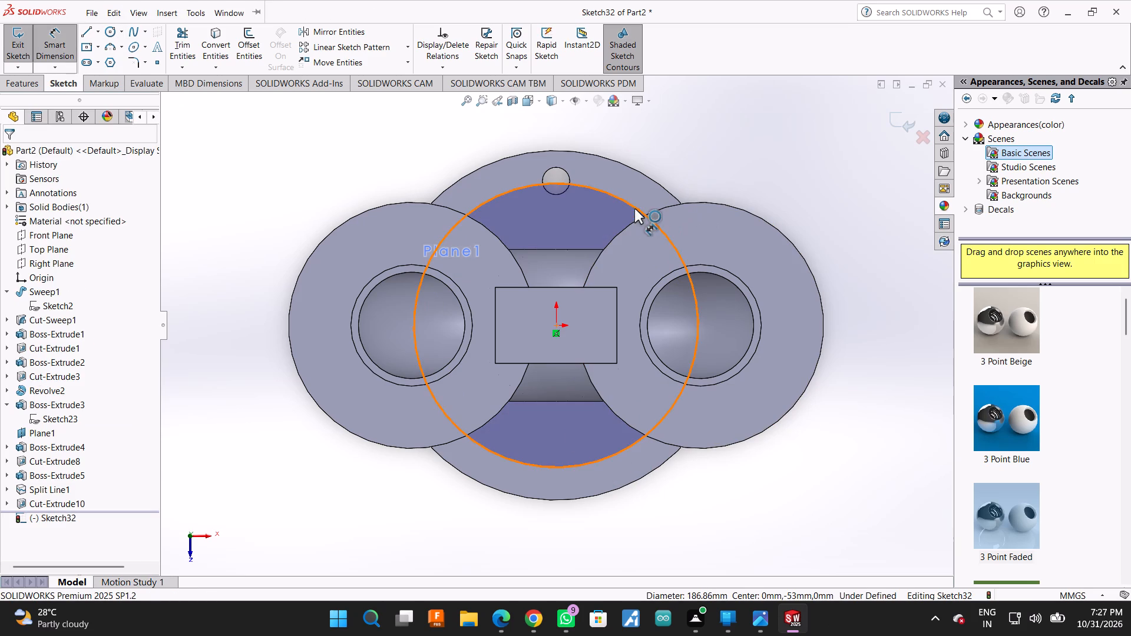
pyautogui.click(634, 208)
pyautogui.click(744, 116)
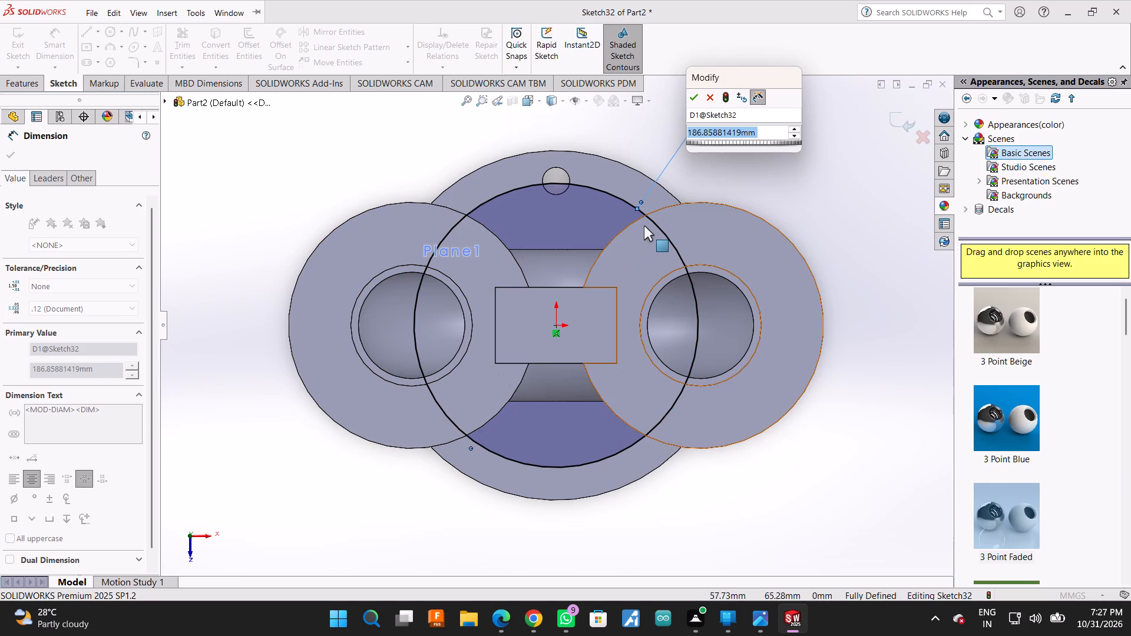
pyautogui.write('190')
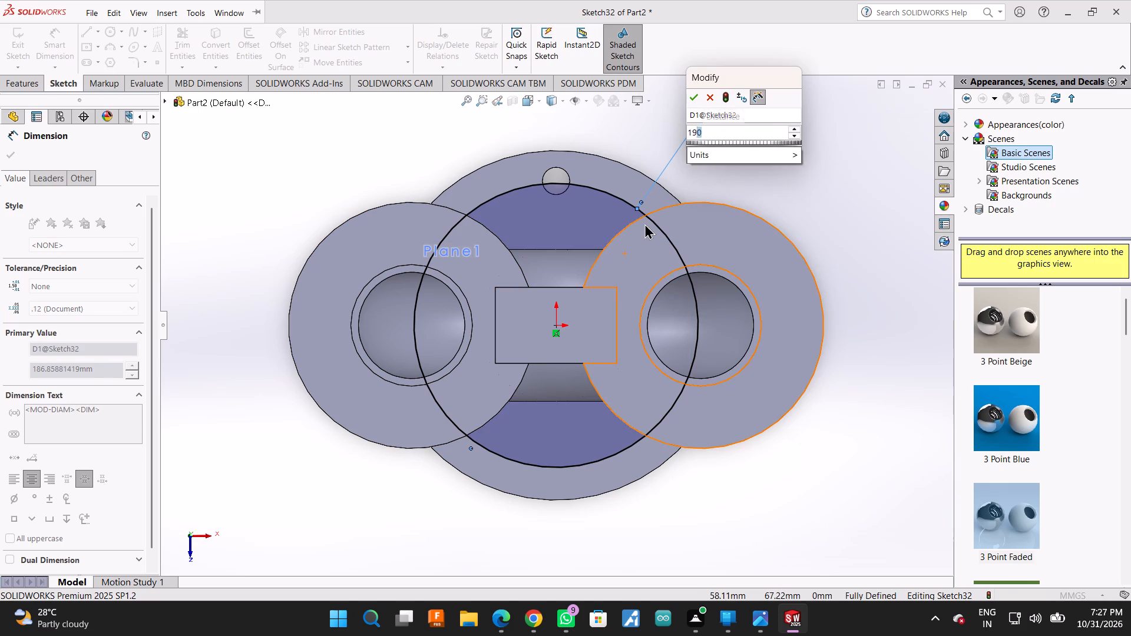
pyautogui.press('Return')
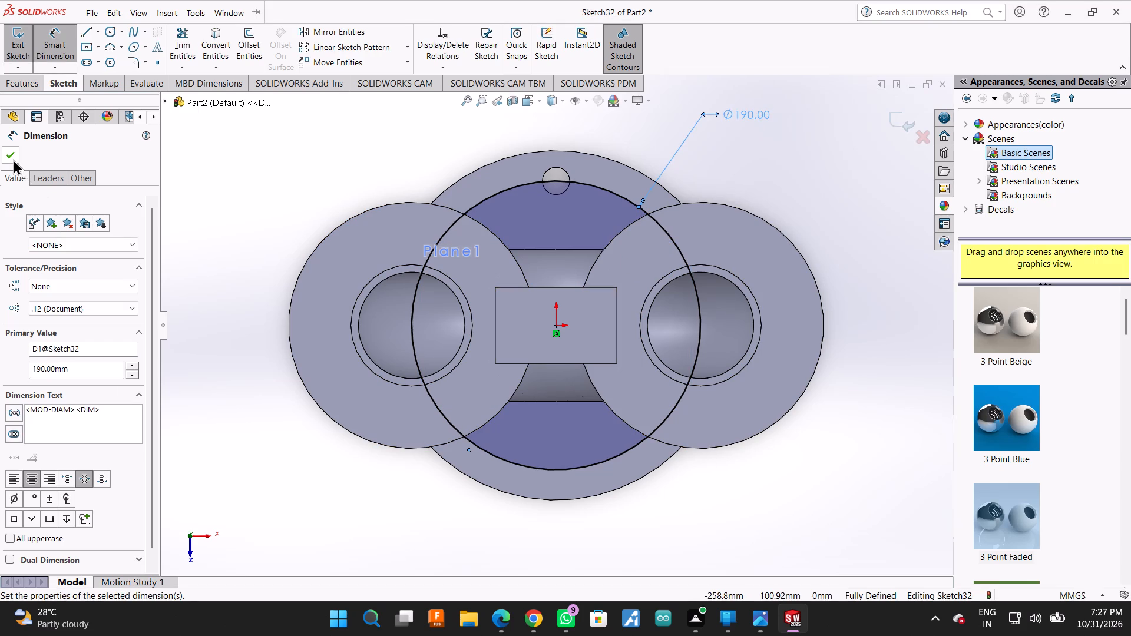
pyautogui.click(13, 159)
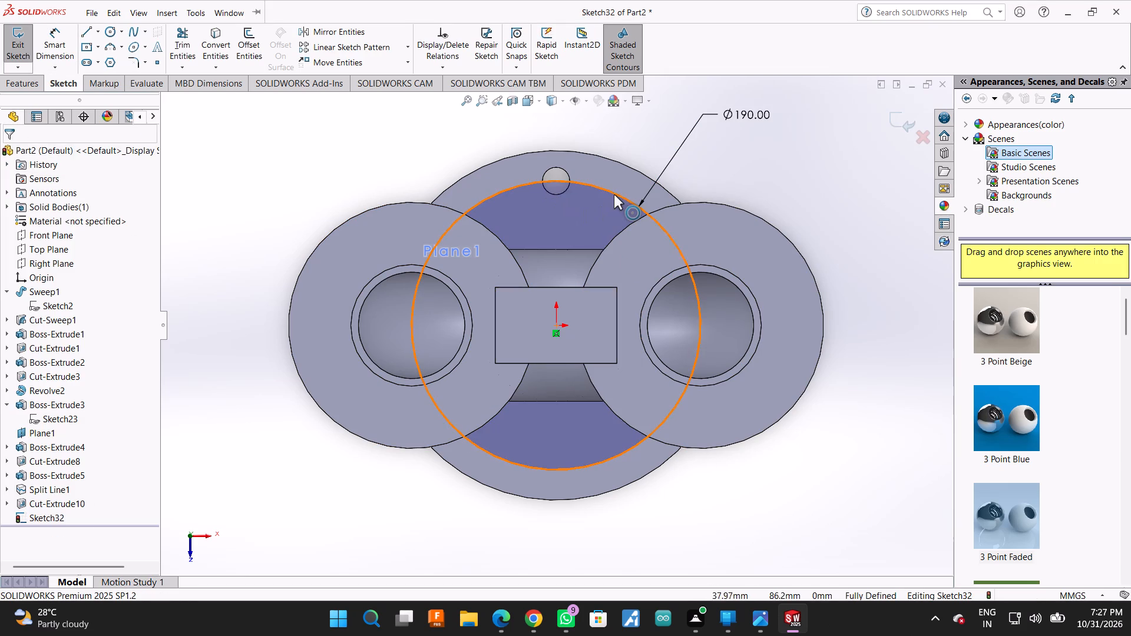
# Convert the 190 mm circle to construction geometry.
pyautogui.click(614, 194)
pyautogui.click(30, 346)
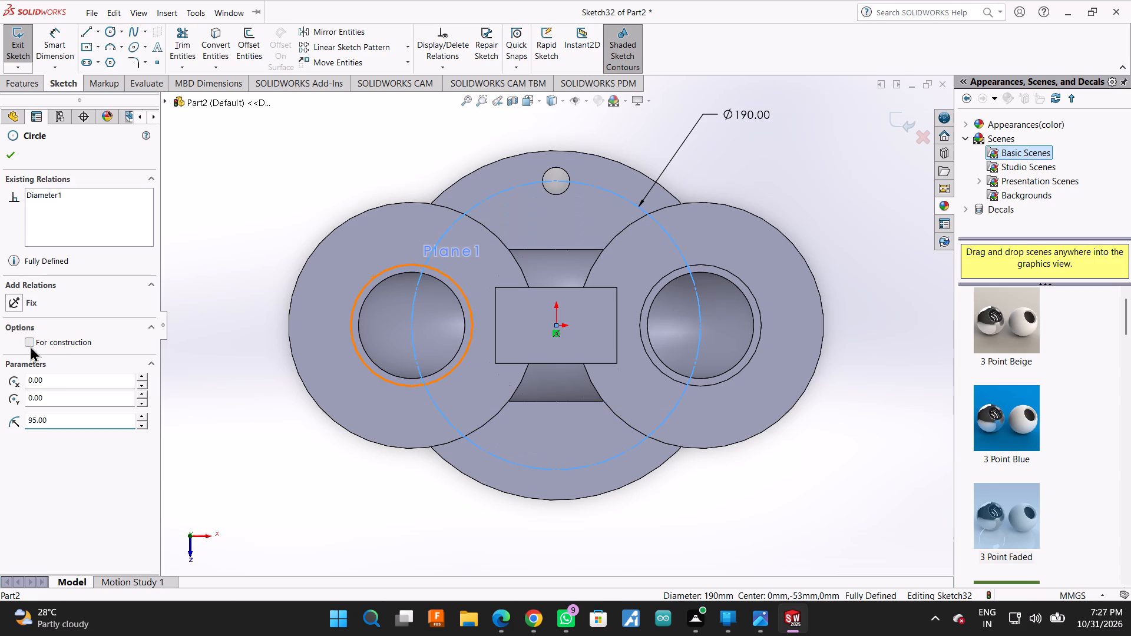
pyautogui.click(15, 156)
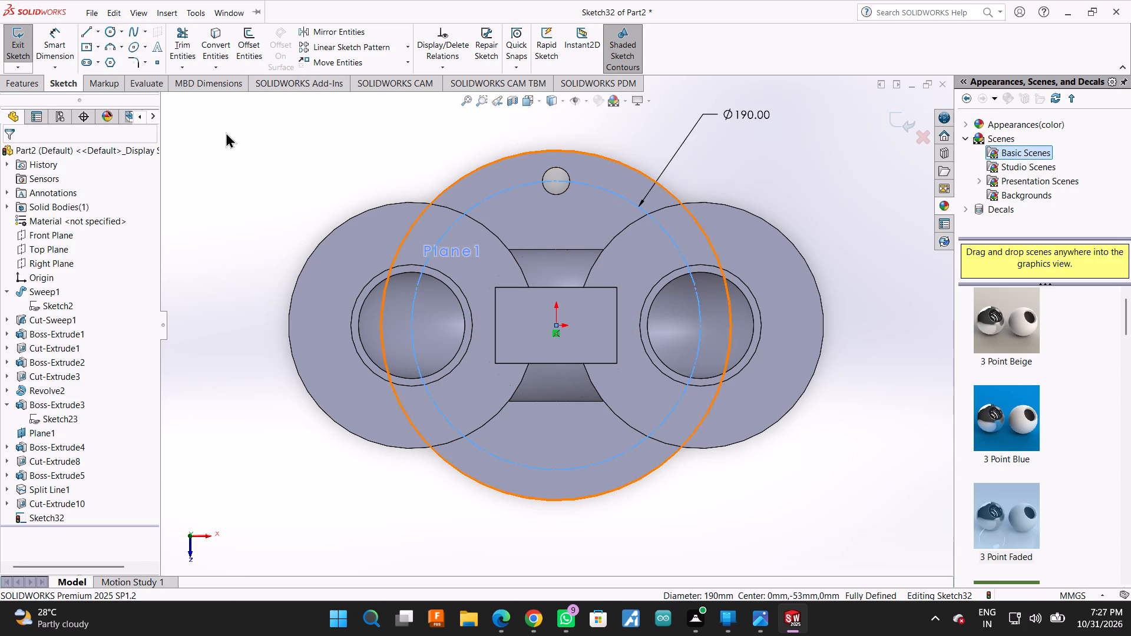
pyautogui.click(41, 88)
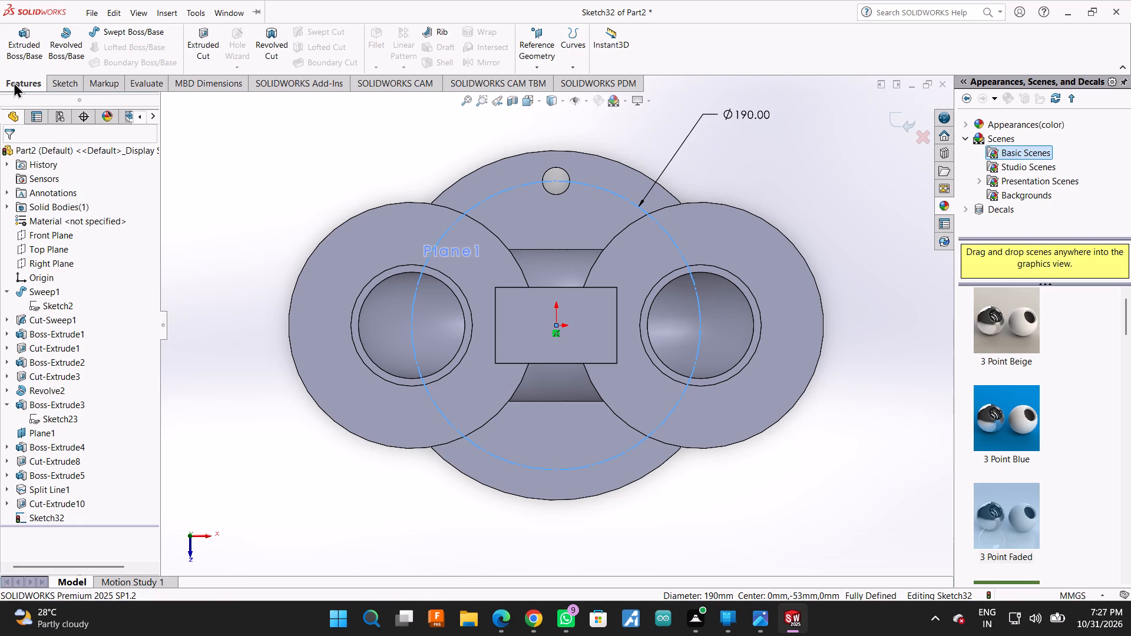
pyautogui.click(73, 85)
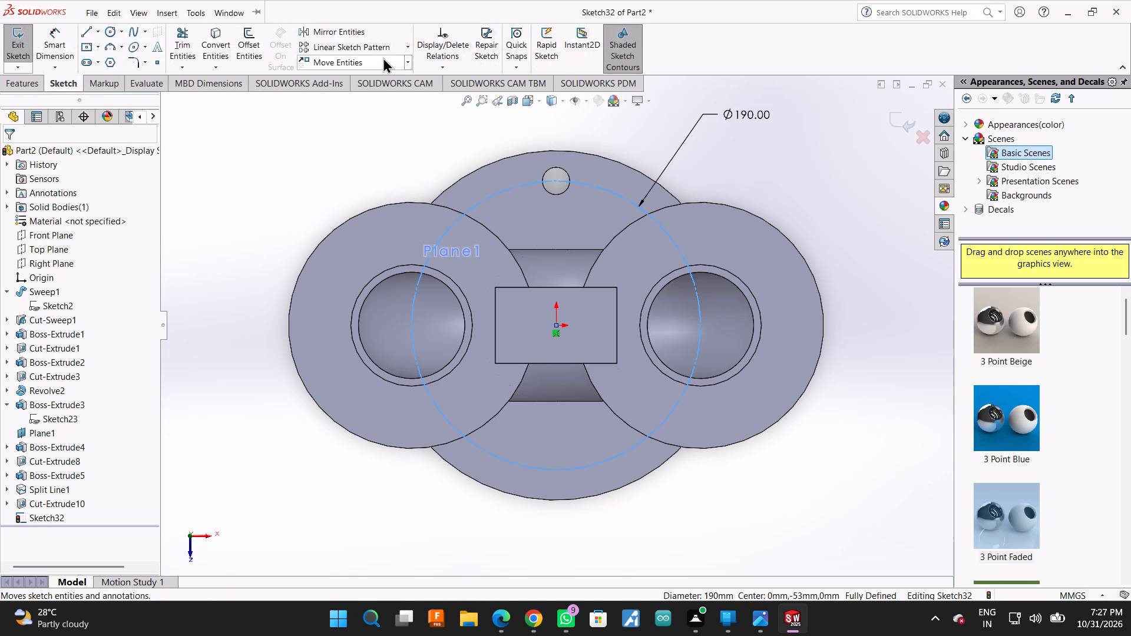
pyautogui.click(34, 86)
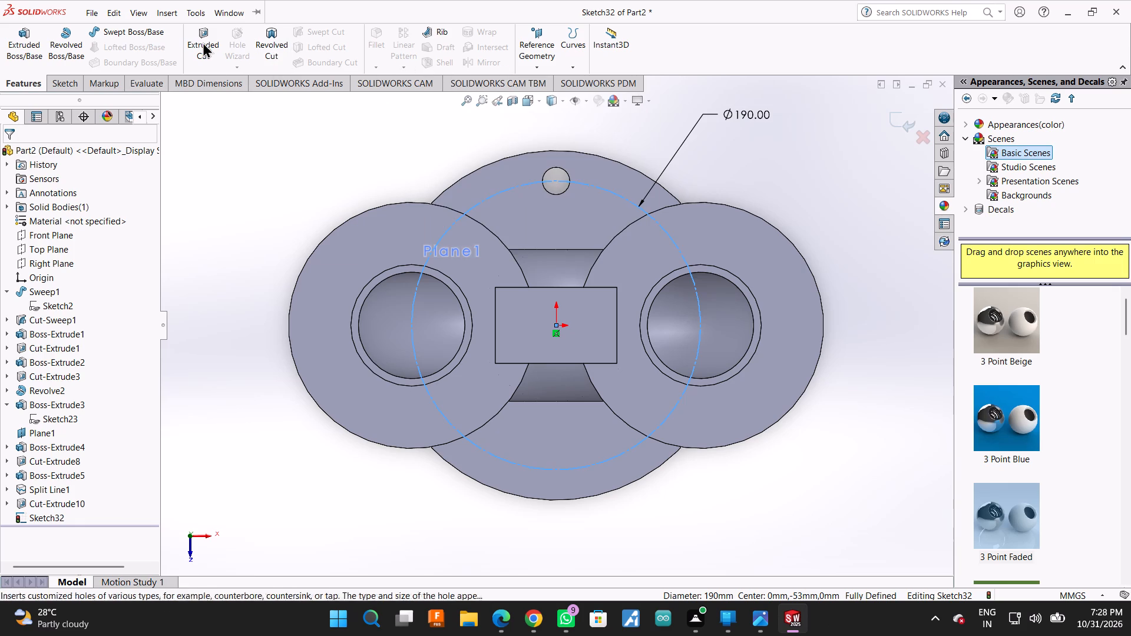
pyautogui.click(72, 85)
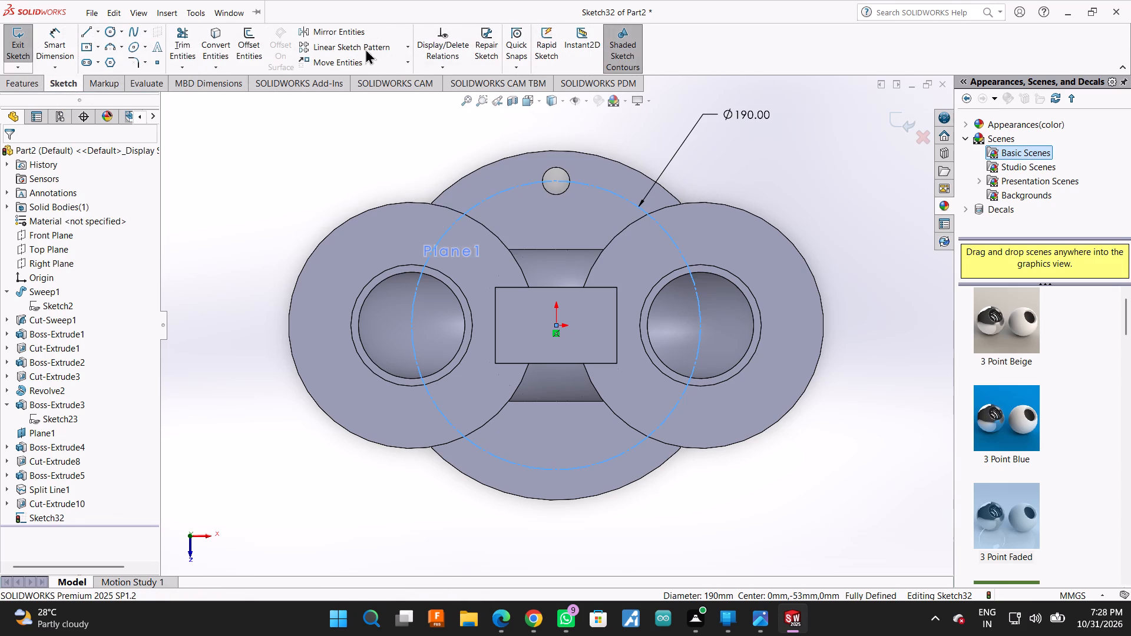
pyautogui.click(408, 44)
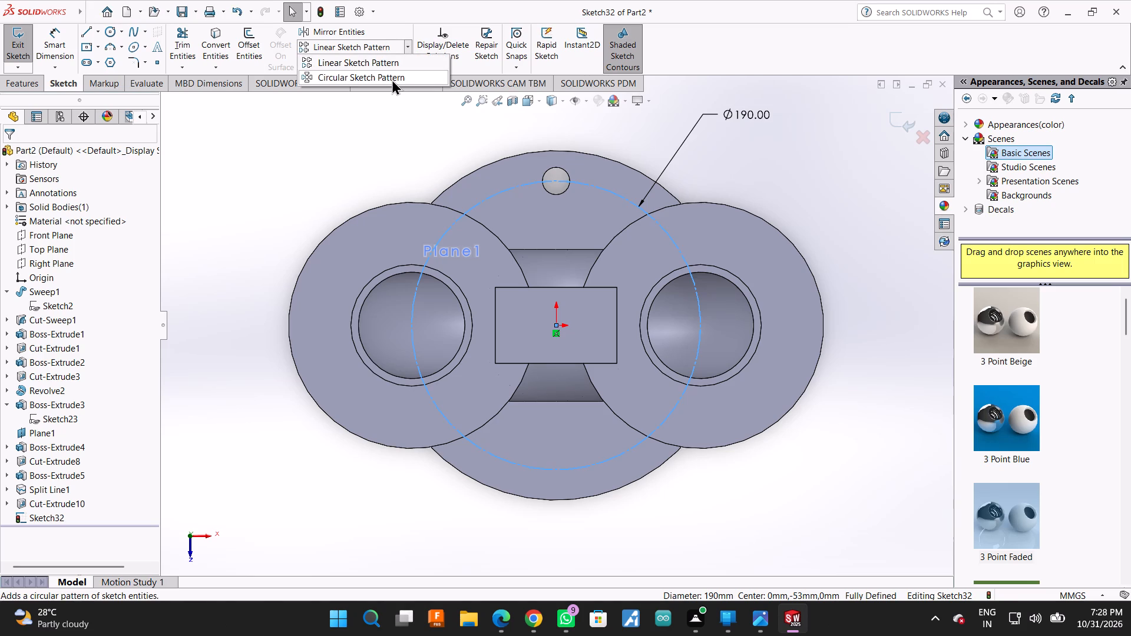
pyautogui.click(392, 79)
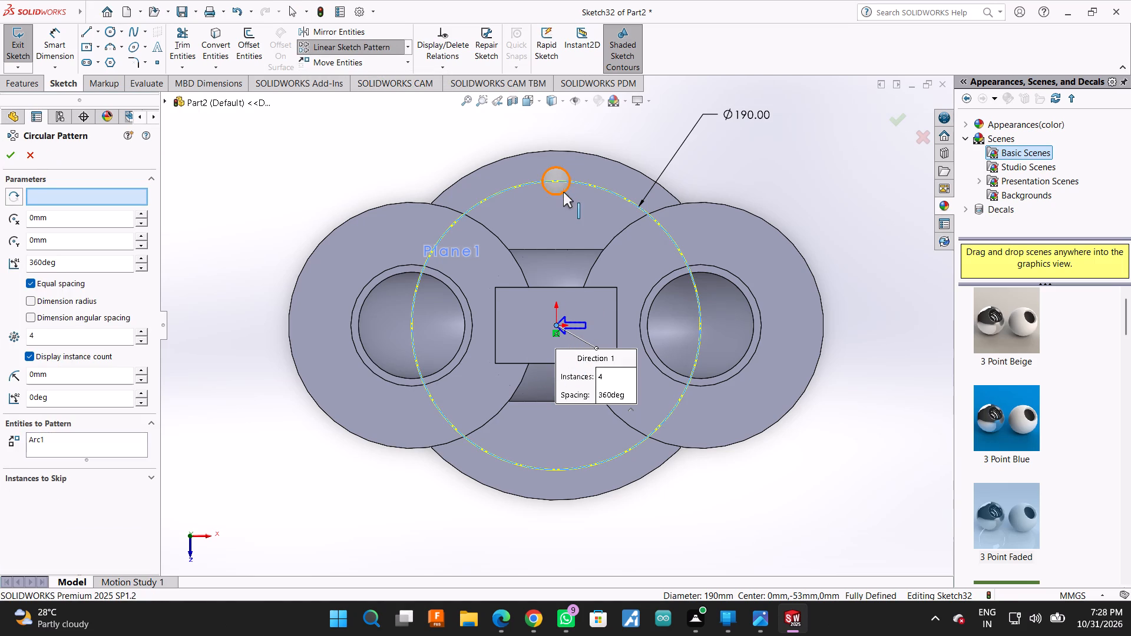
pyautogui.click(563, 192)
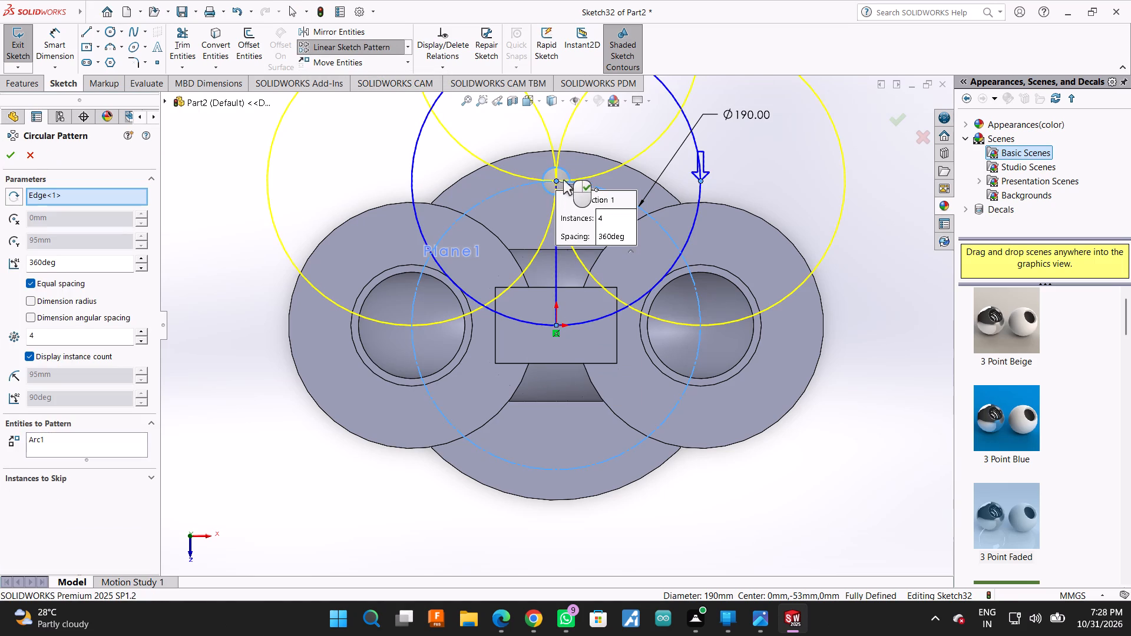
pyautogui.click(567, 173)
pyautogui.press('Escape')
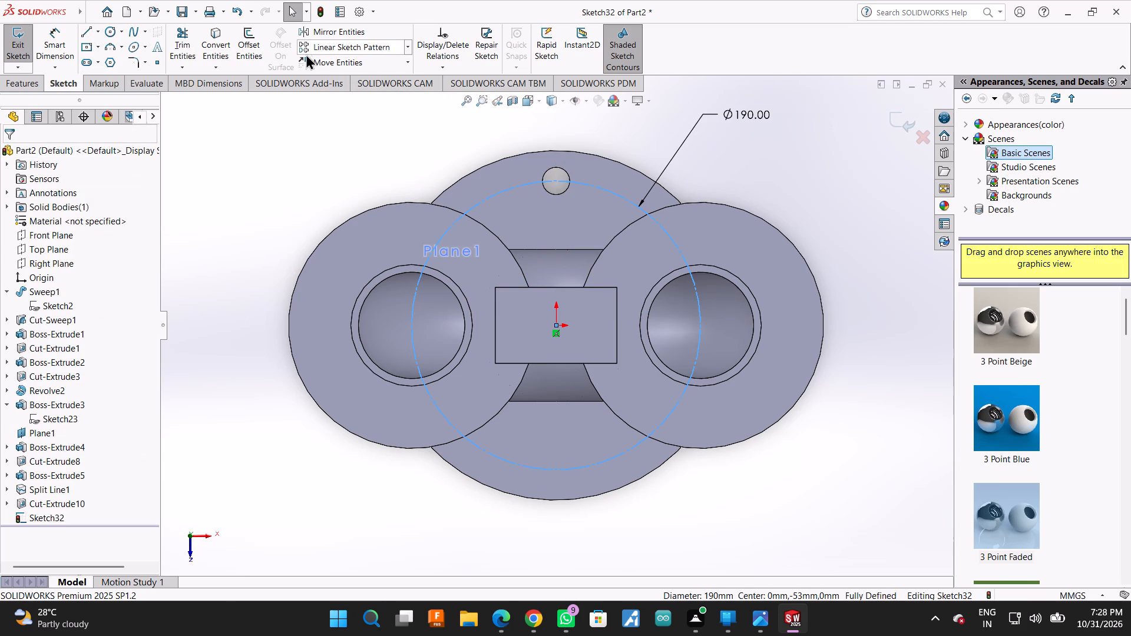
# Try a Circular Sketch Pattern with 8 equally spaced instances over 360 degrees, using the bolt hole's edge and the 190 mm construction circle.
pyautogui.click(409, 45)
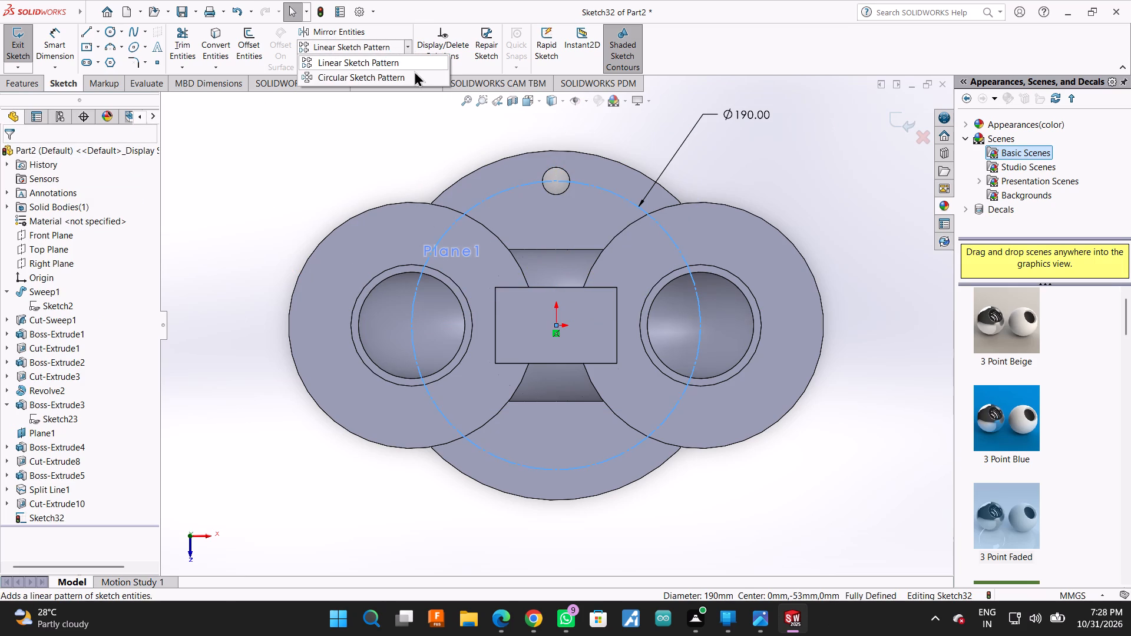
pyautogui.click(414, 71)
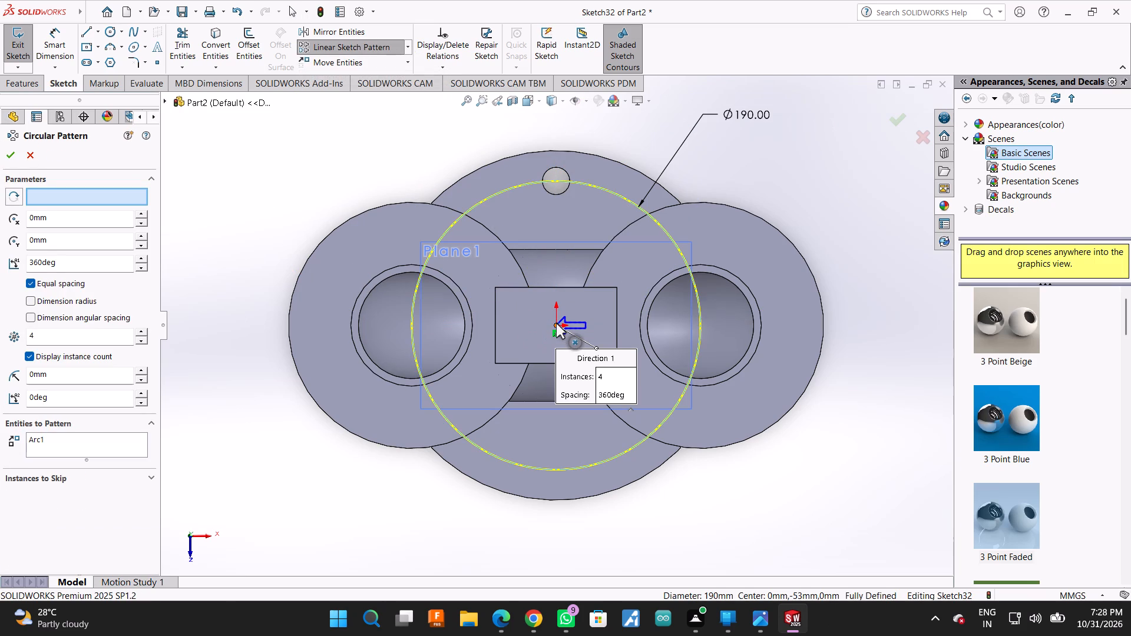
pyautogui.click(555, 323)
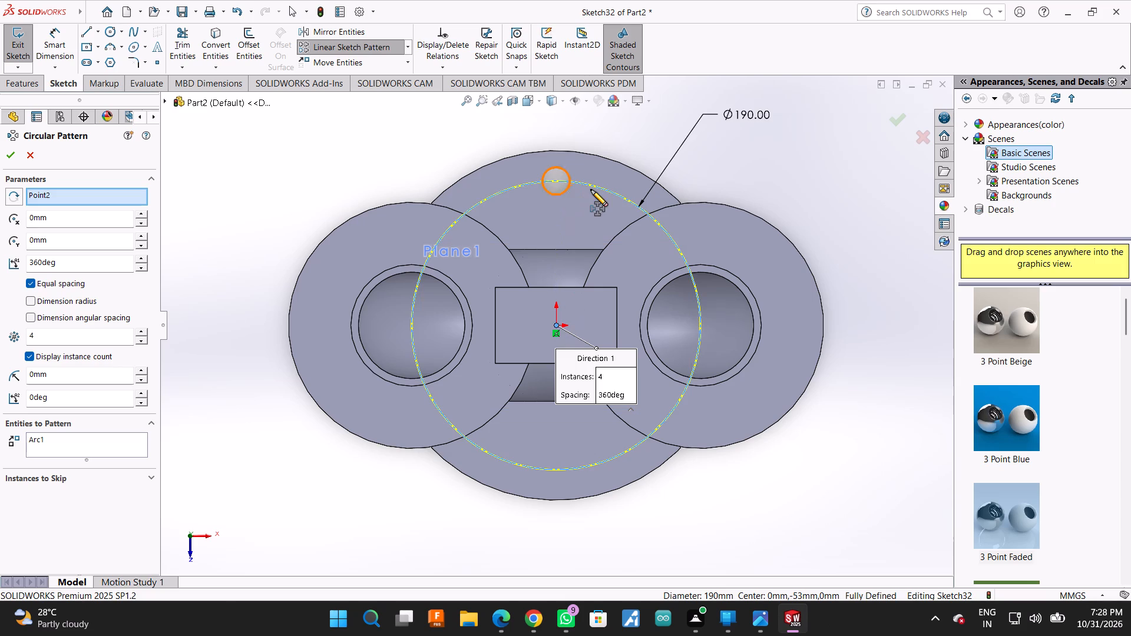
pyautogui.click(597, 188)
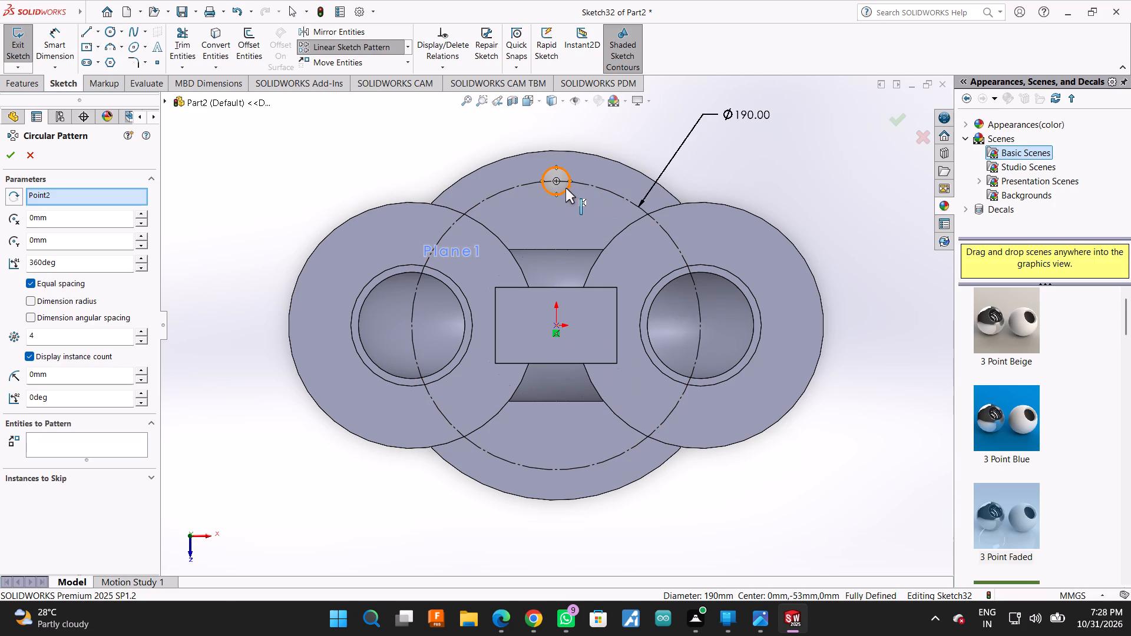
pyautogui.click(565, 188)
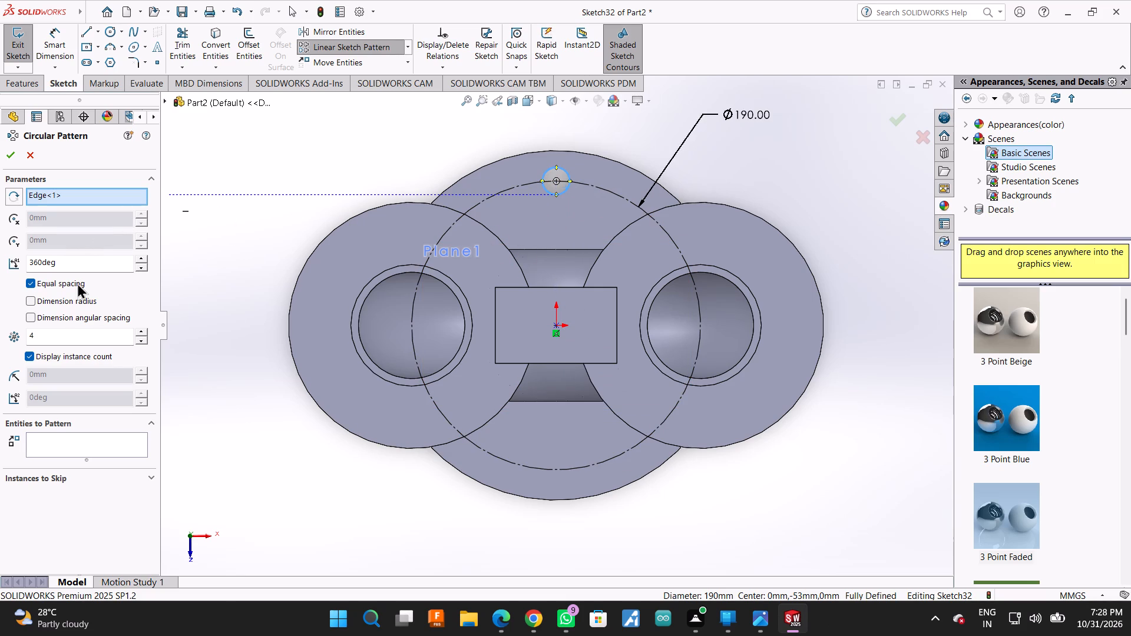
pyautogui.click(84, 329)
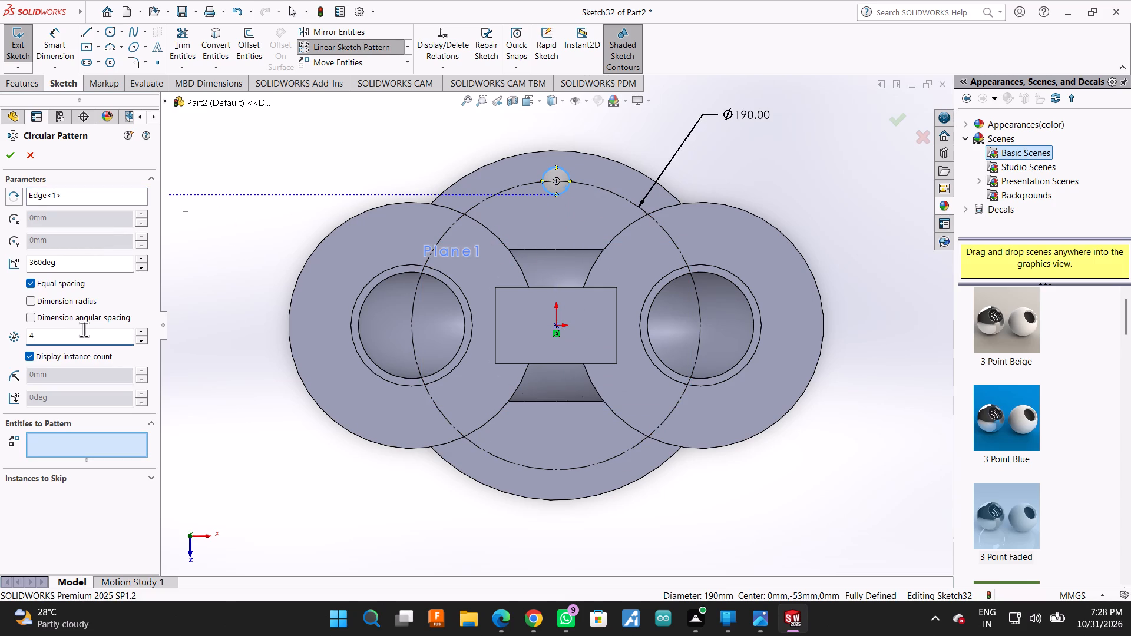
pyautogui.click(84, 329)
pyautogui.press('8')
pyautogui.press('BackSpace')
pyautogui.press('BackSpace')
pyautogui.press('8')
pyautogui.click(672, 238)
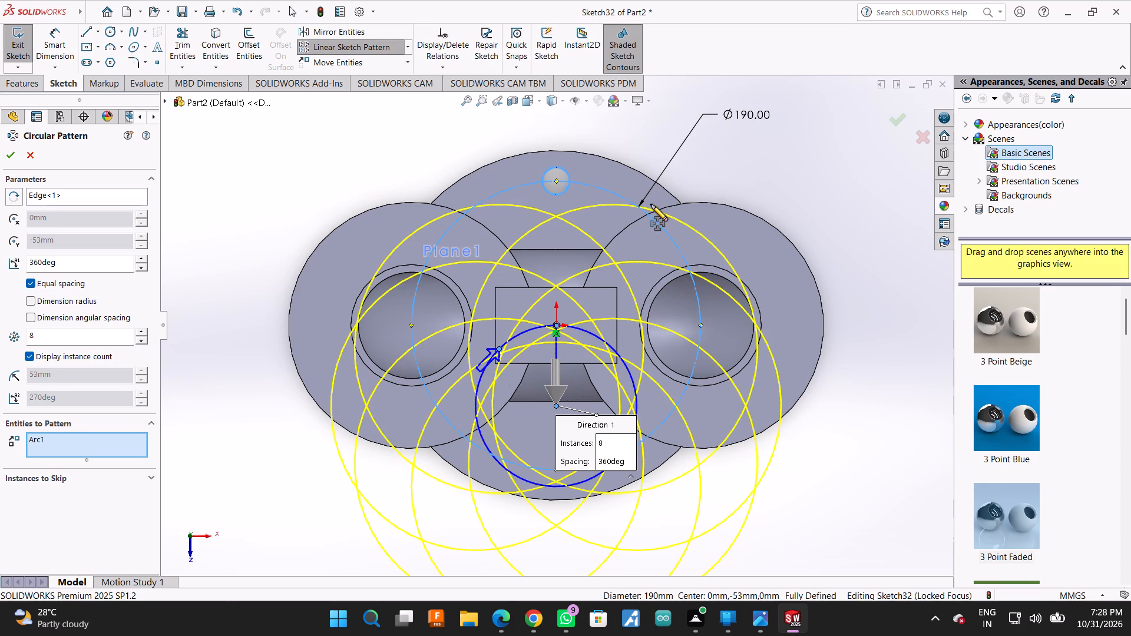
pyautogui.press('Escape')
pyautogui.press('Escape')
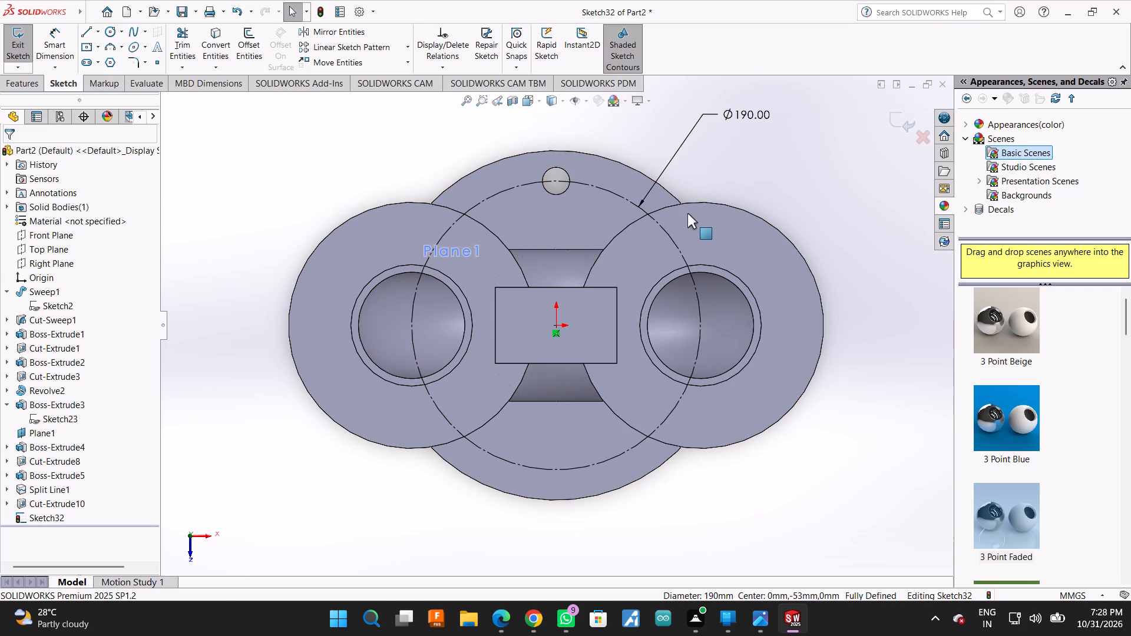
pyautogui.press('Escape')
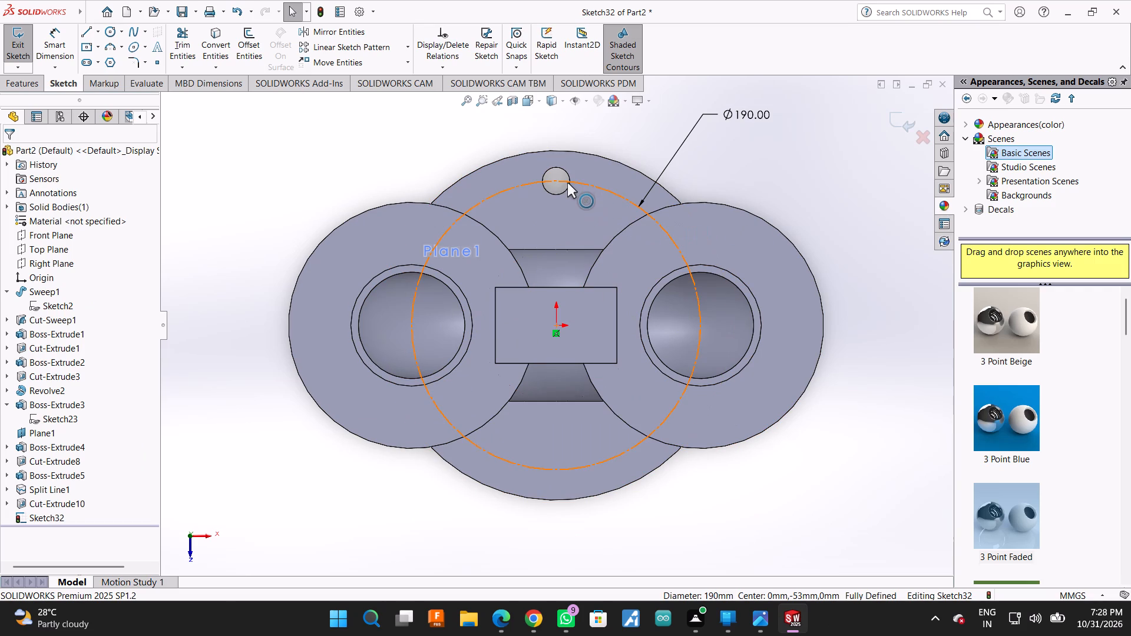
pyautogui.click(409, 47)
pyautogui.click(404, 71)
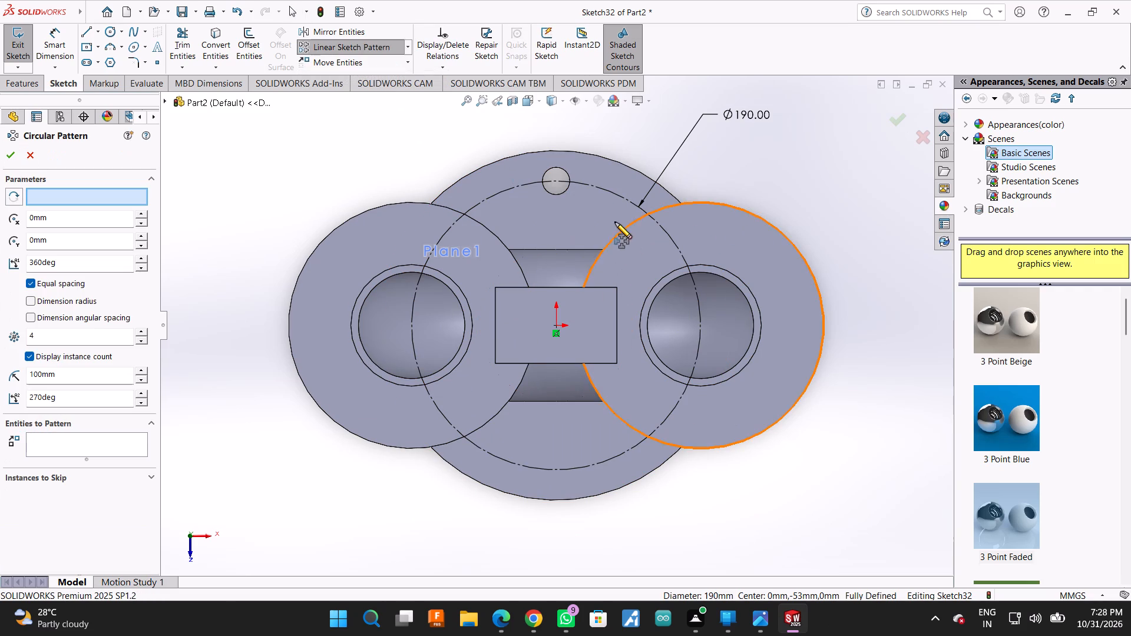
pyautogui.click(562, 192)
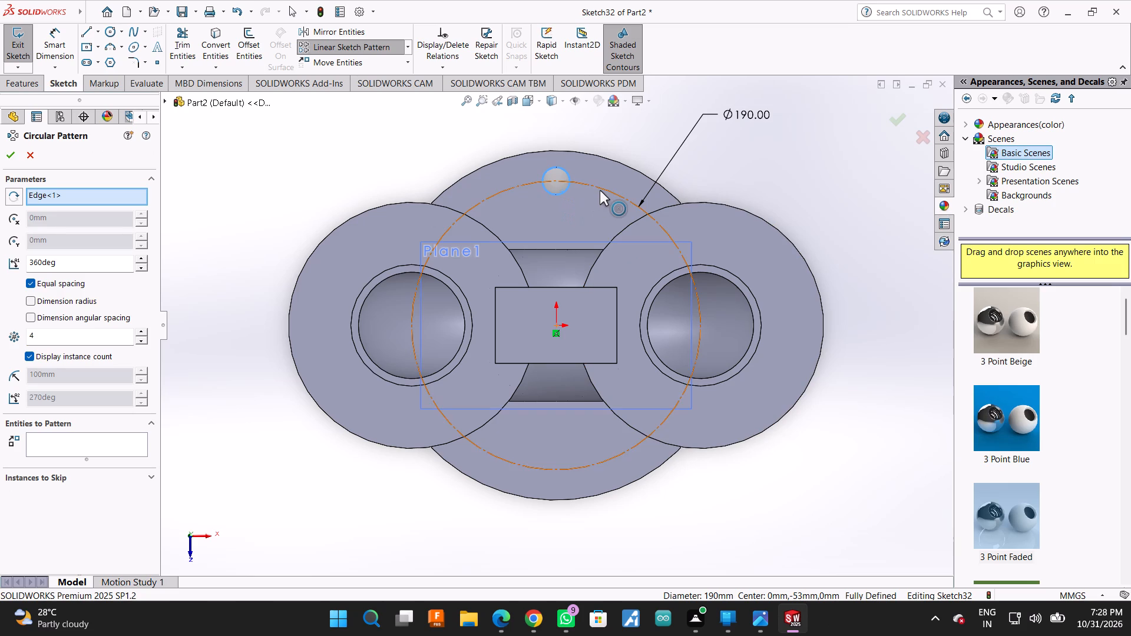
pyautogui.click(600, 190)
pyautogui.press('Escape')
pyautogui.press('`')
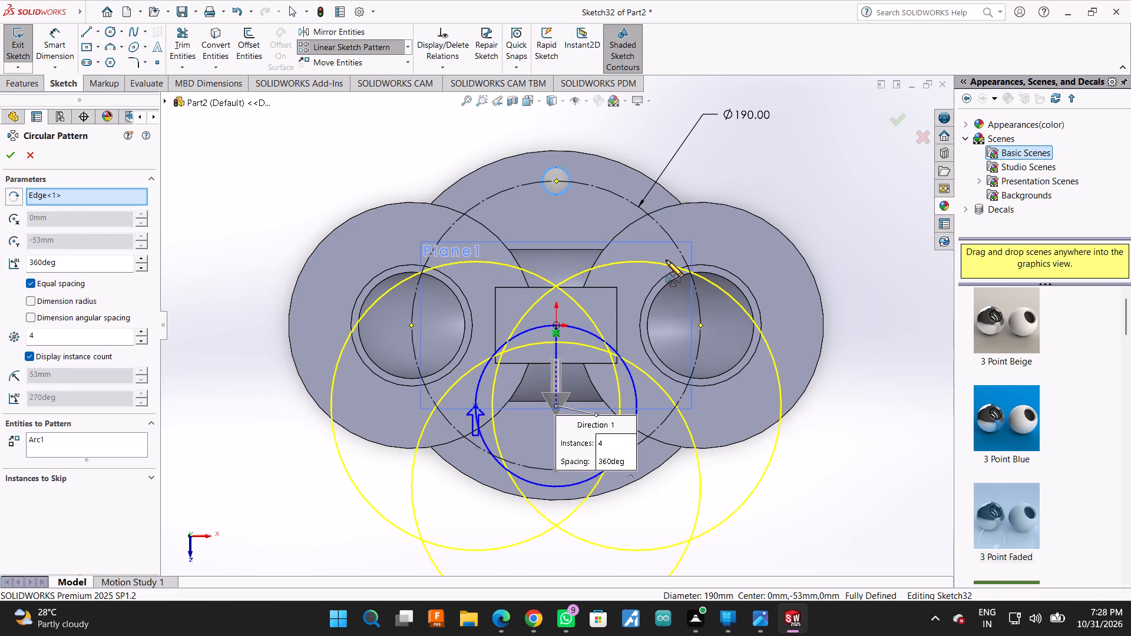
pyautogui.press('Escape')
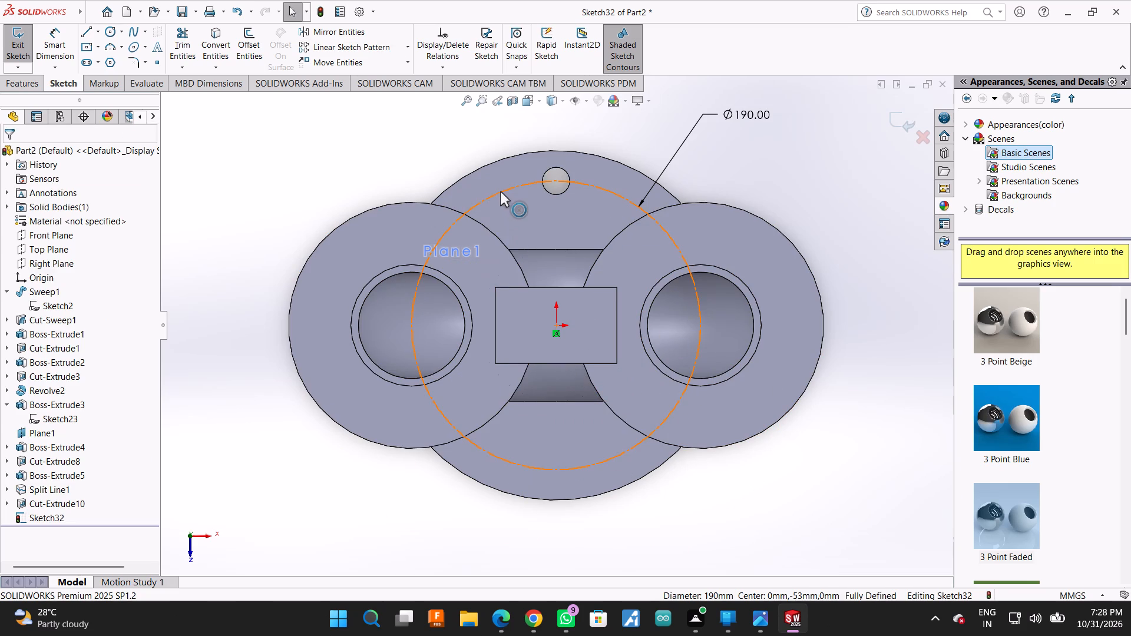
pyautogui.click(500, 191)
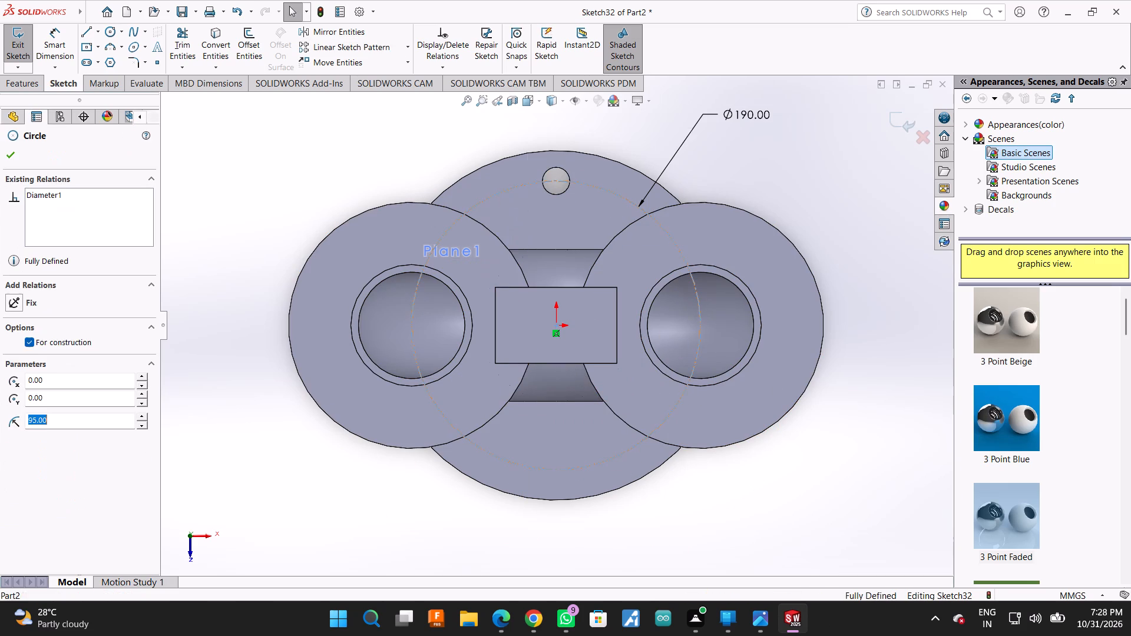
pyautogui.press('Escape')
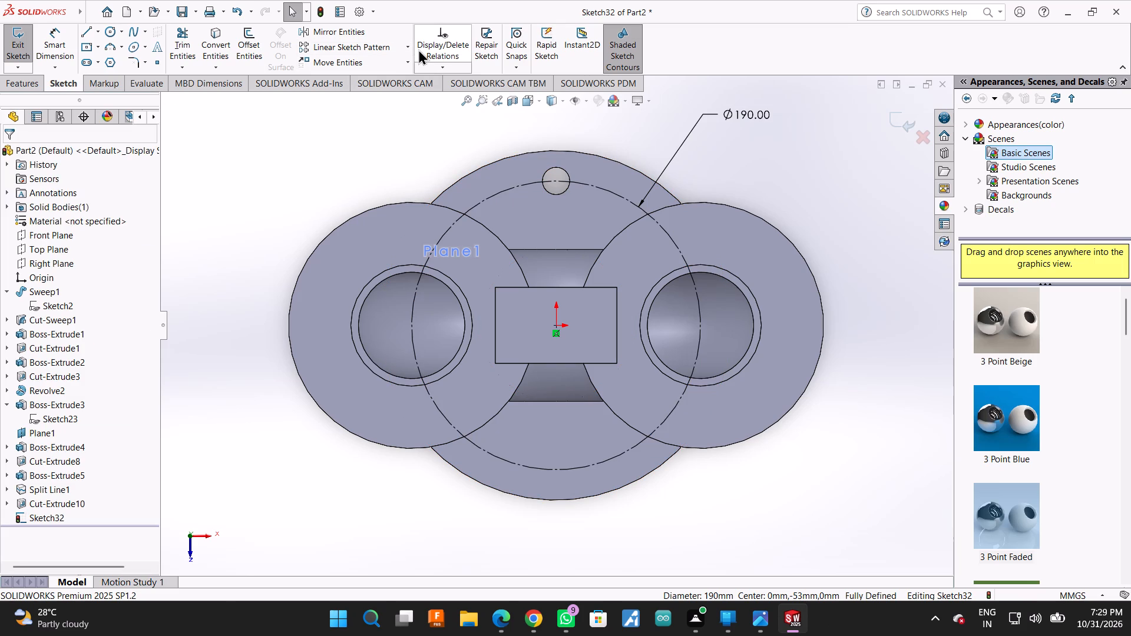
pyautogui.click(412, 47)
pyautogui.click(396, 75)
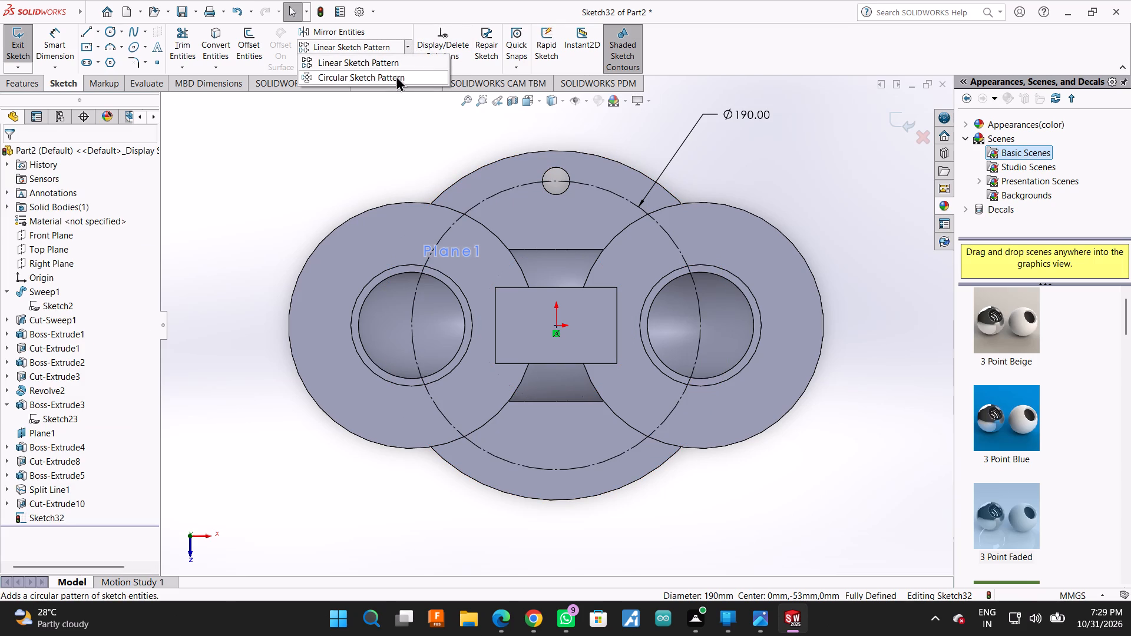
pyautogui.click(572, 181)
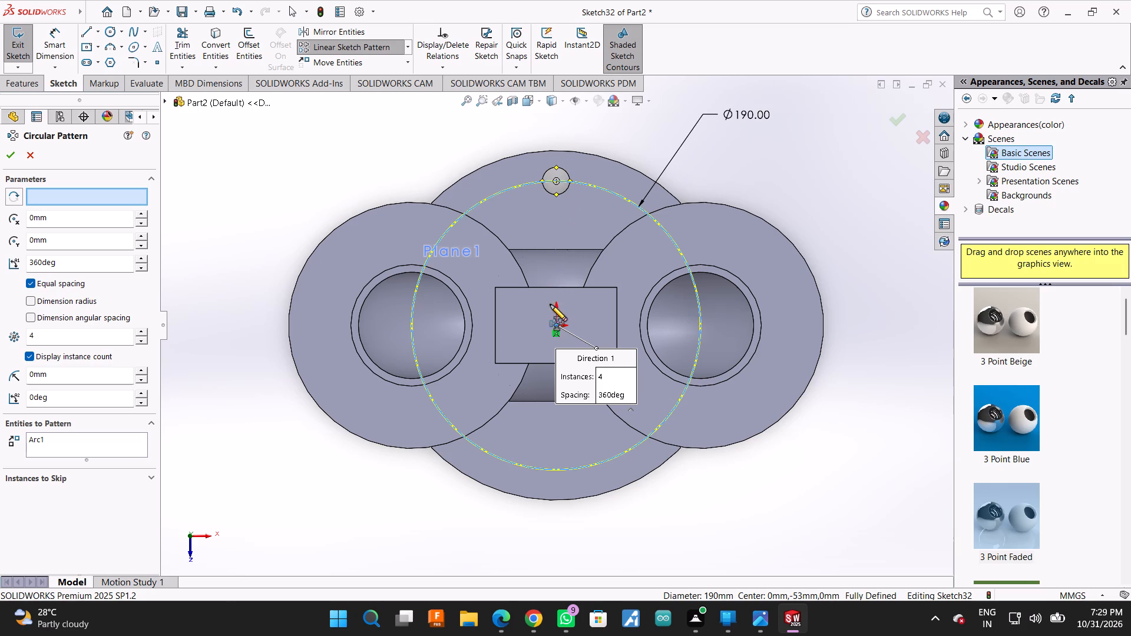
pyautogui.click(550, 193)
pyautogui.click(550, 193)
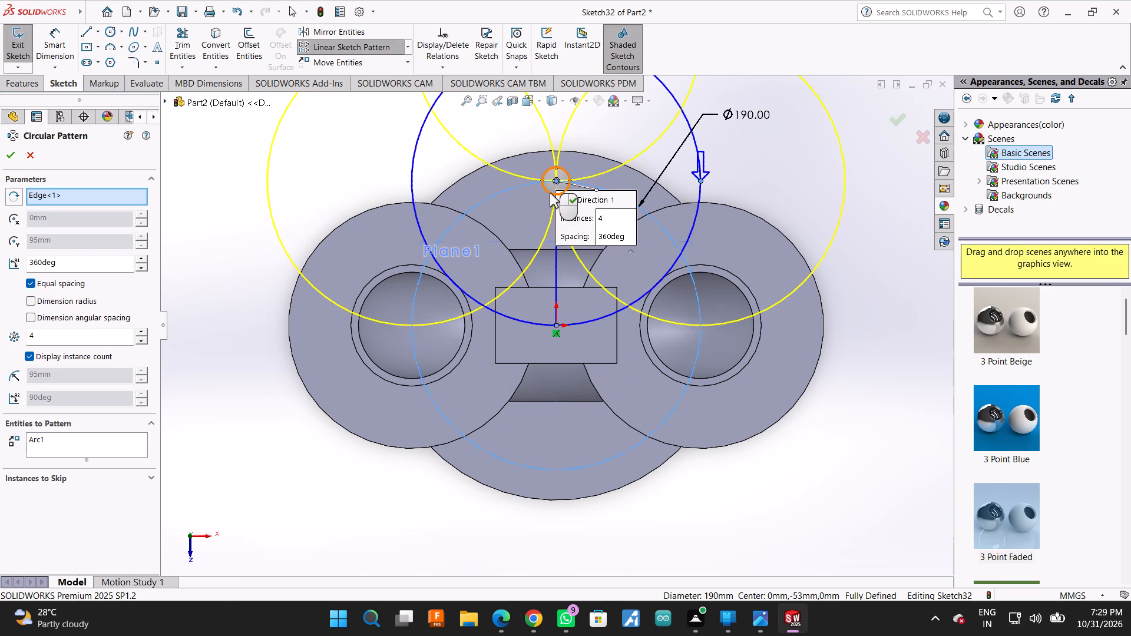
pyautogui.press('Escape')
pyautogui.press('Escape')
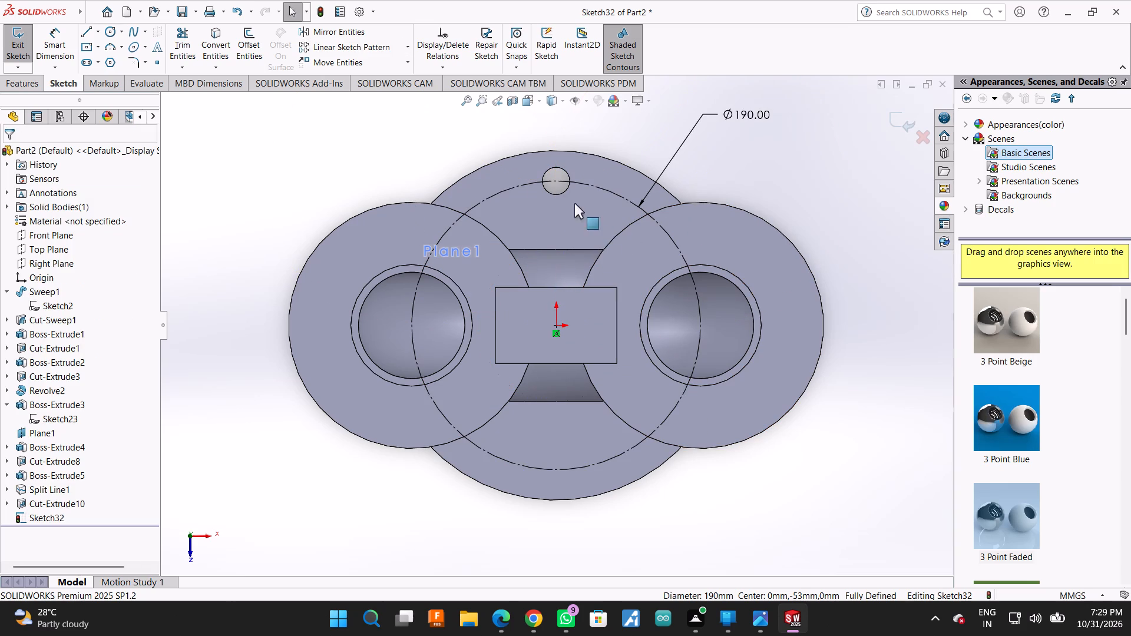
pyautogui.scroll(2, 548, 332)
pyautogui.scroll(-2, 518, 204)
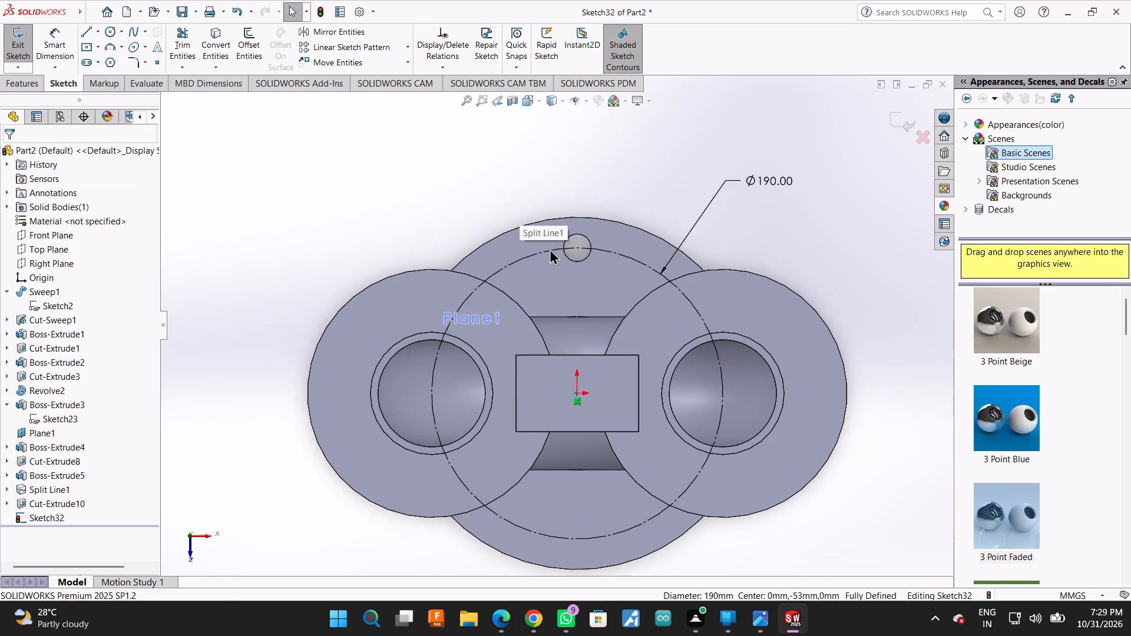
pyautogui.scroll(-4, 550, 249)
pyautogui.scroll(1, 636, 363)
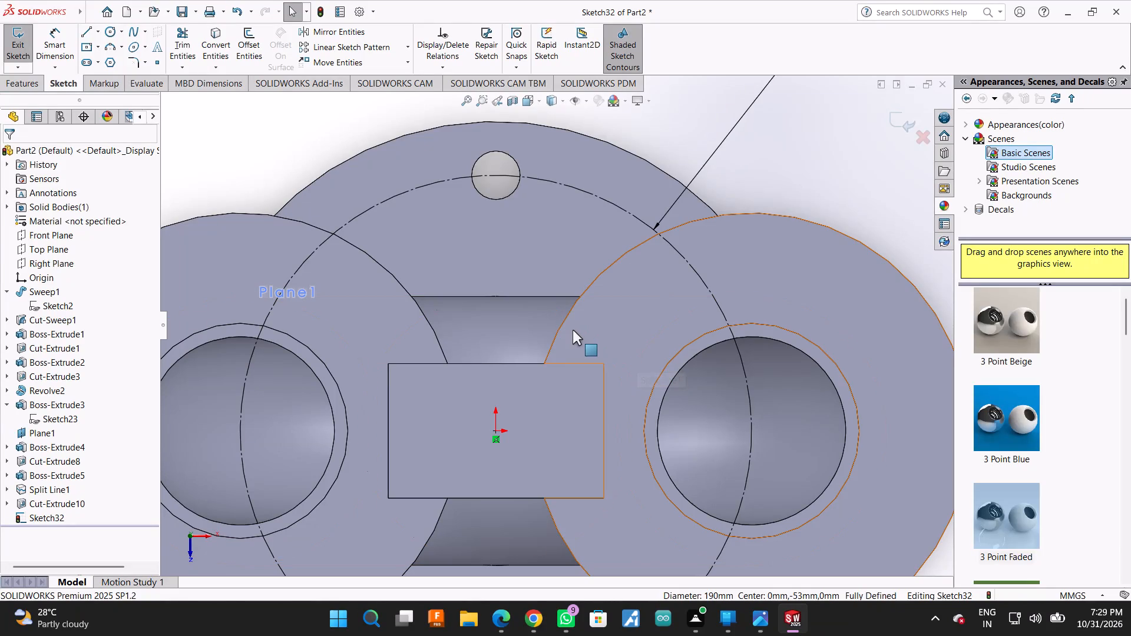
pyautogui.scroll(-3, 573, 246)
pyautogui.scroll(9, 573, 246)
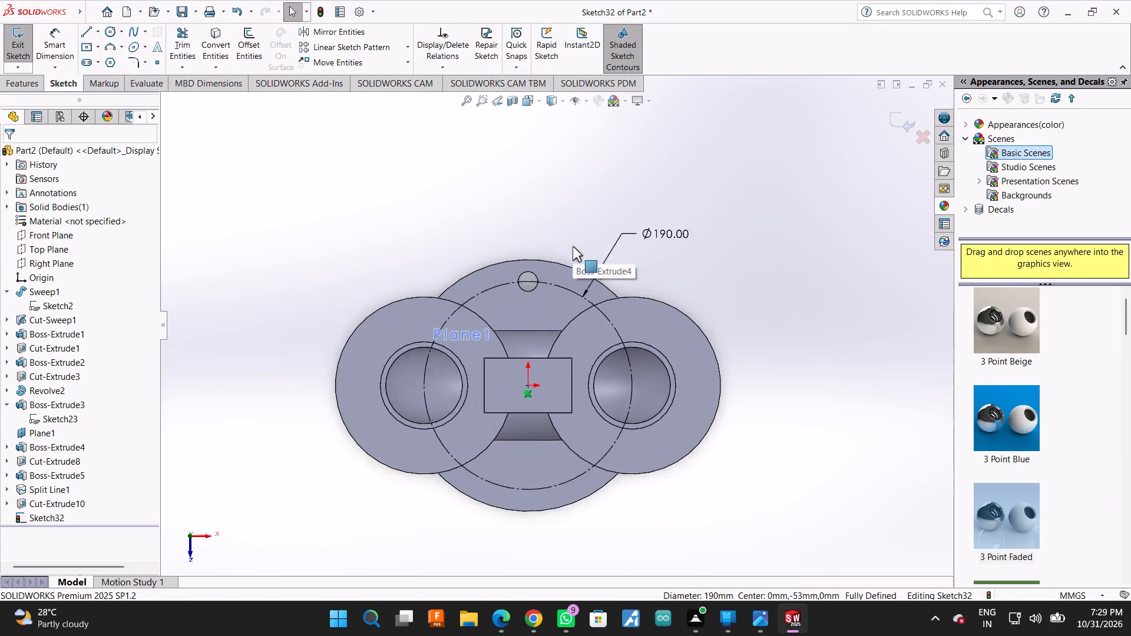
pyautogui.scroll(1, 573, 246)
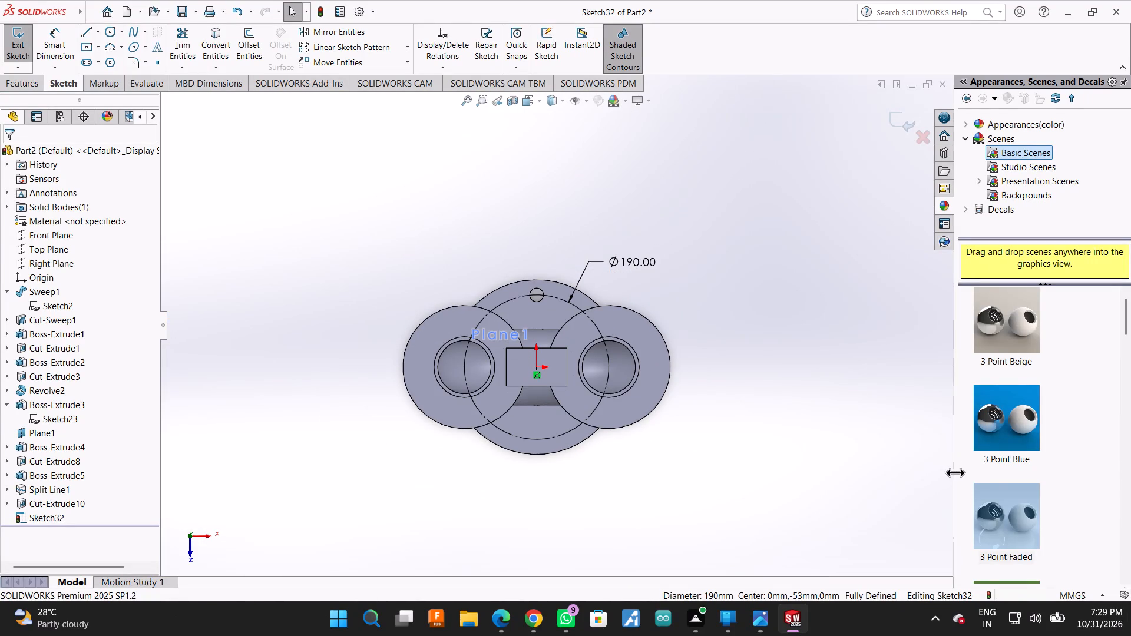
# Collapse the Appearances, Scenes, and Decals pane to widen the graphics area.
pyautogui.moveTo(955, 472); pyautogui.dragTo(1130, 457)
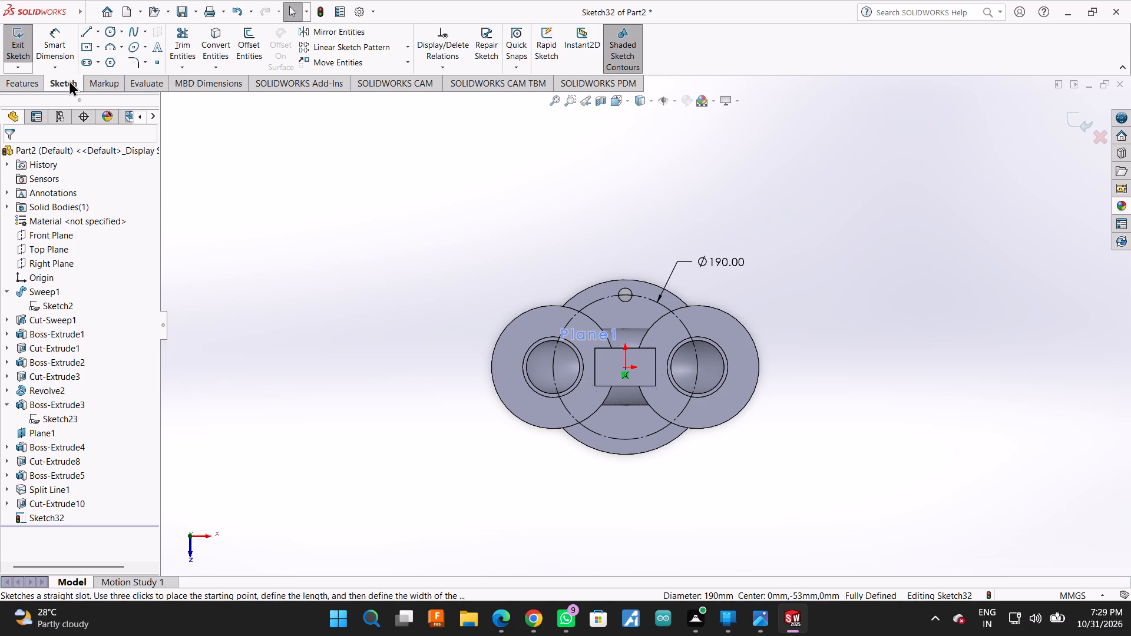
pyautogui.scroll(-1, 621, 359)
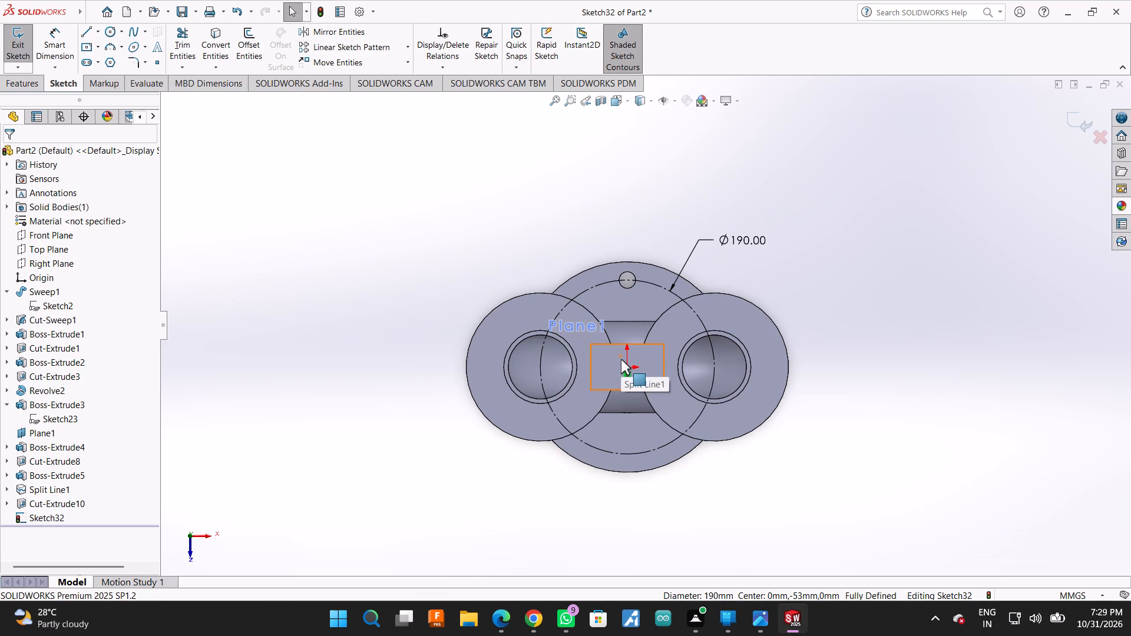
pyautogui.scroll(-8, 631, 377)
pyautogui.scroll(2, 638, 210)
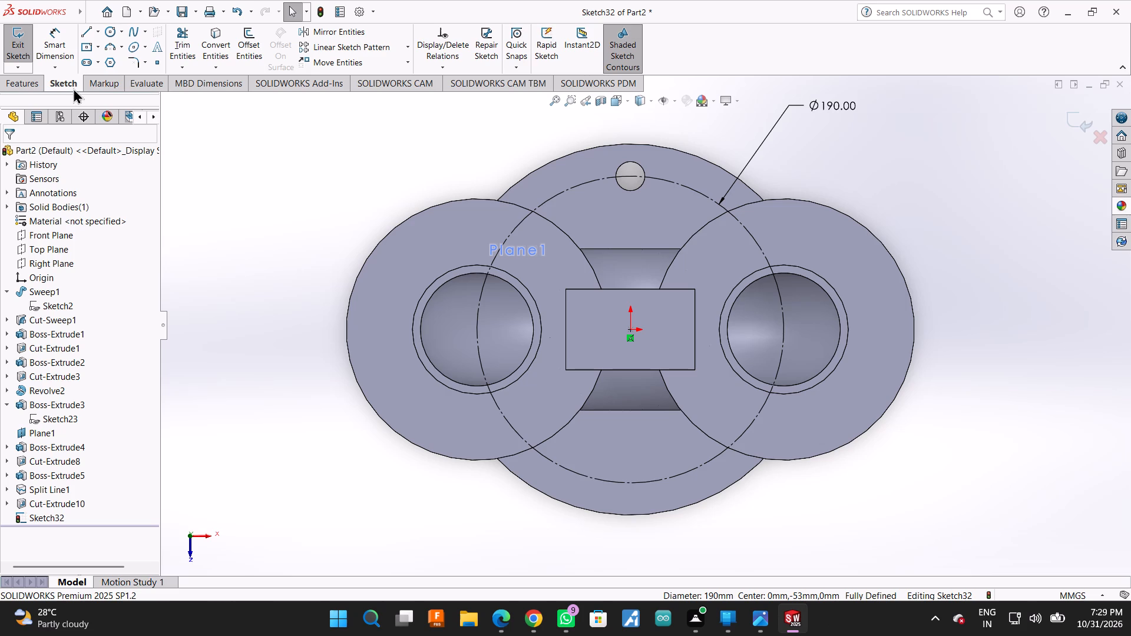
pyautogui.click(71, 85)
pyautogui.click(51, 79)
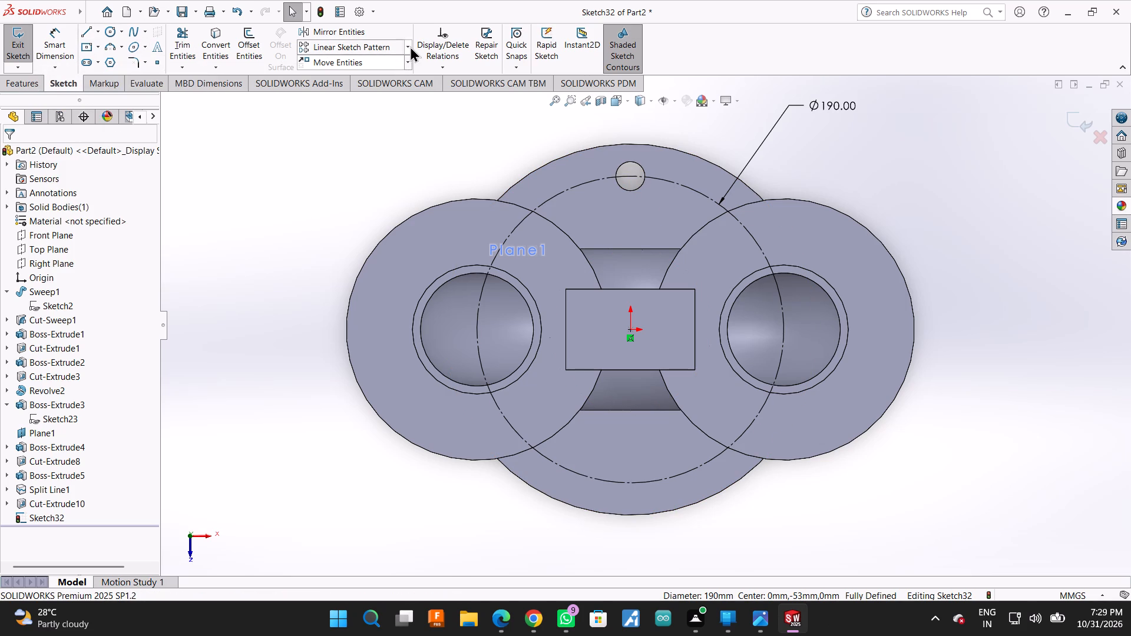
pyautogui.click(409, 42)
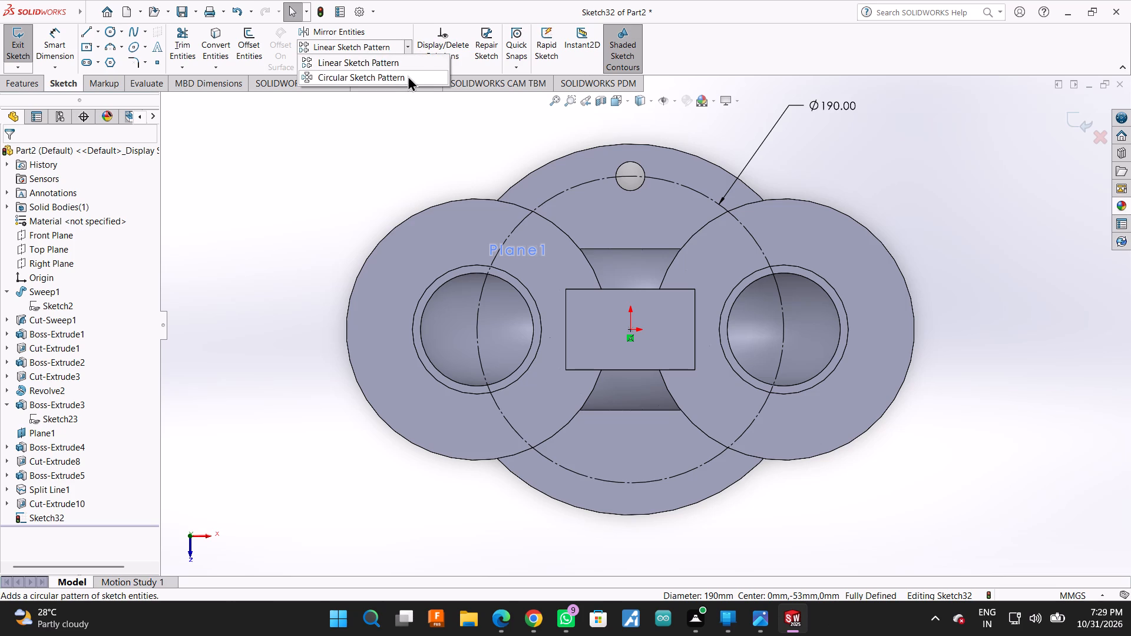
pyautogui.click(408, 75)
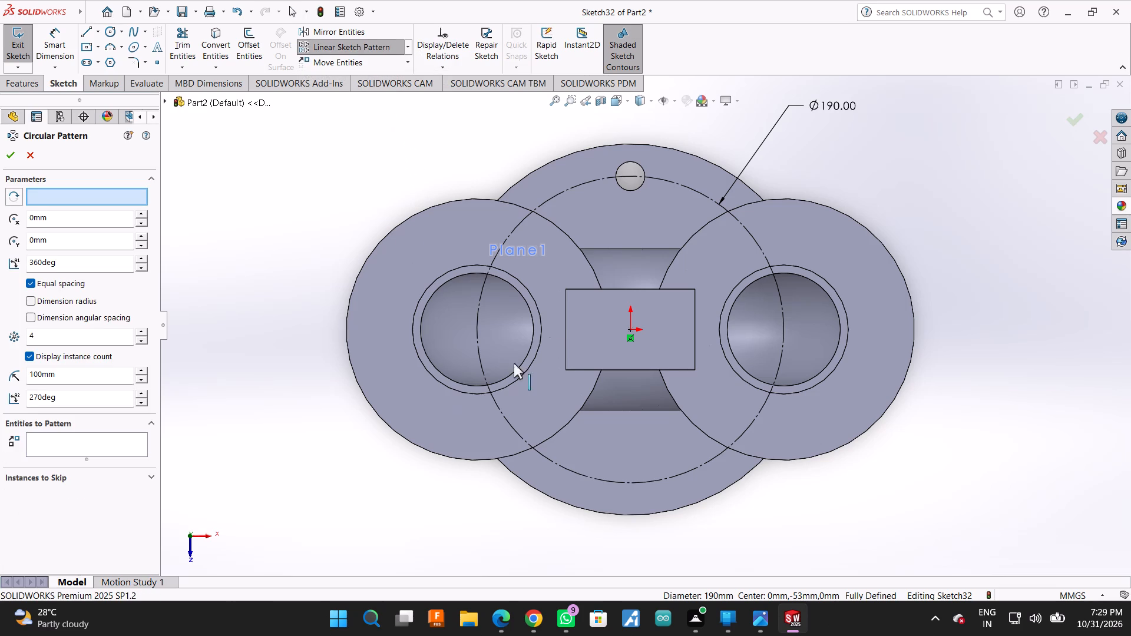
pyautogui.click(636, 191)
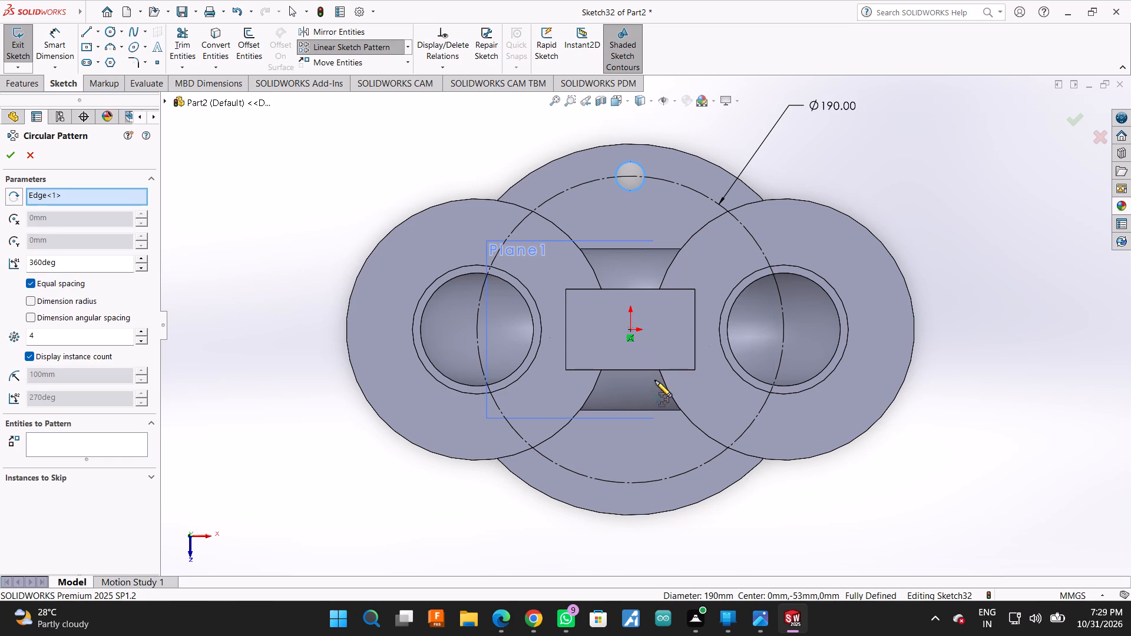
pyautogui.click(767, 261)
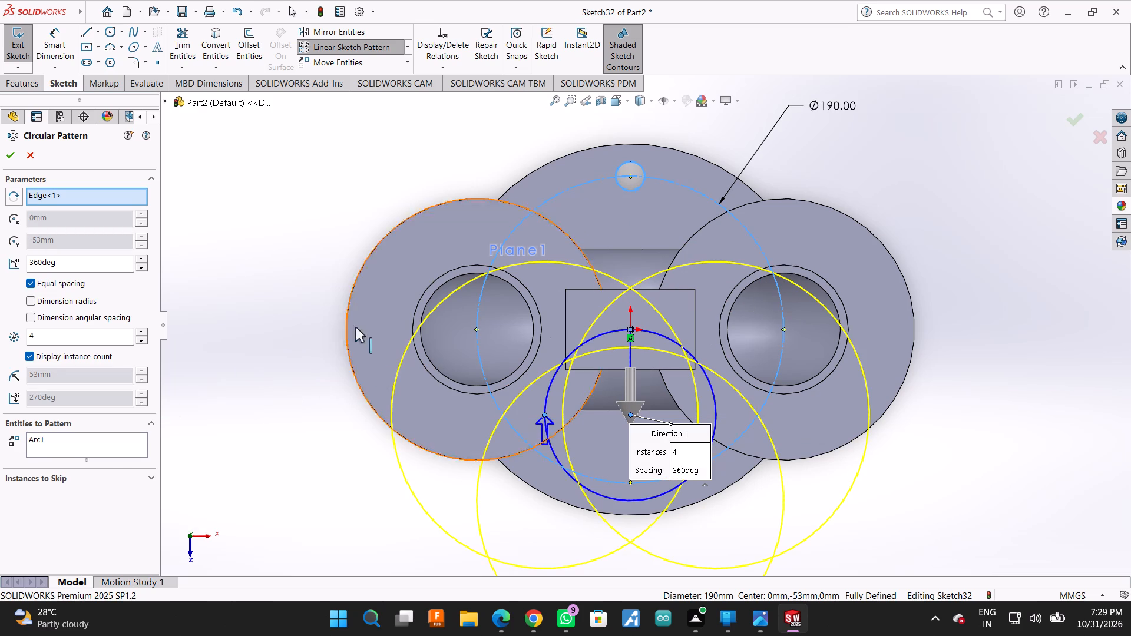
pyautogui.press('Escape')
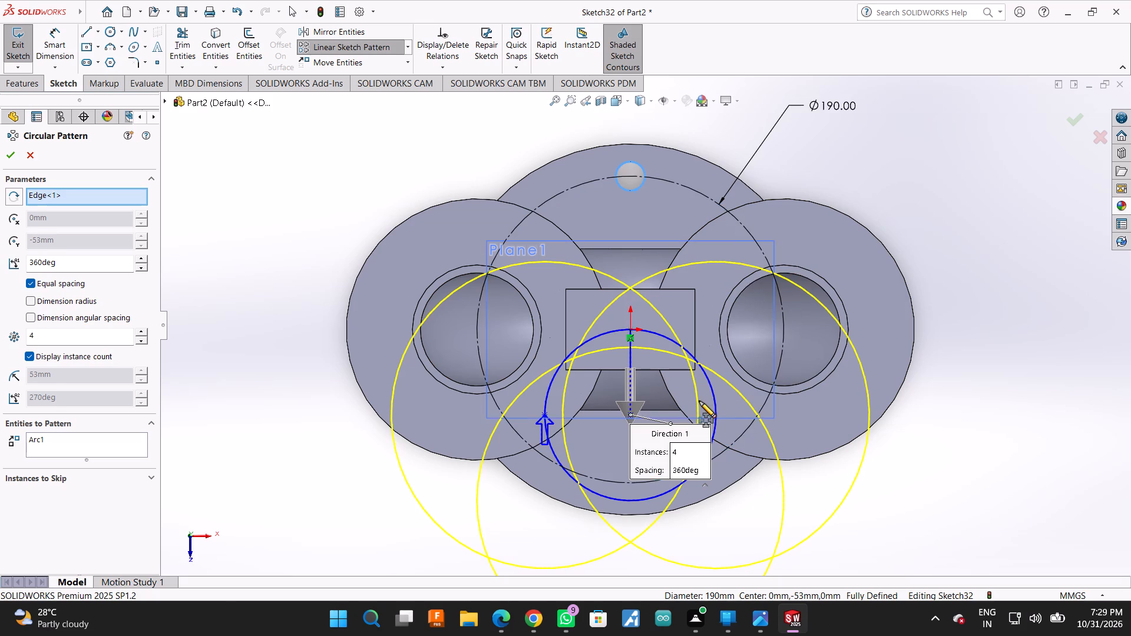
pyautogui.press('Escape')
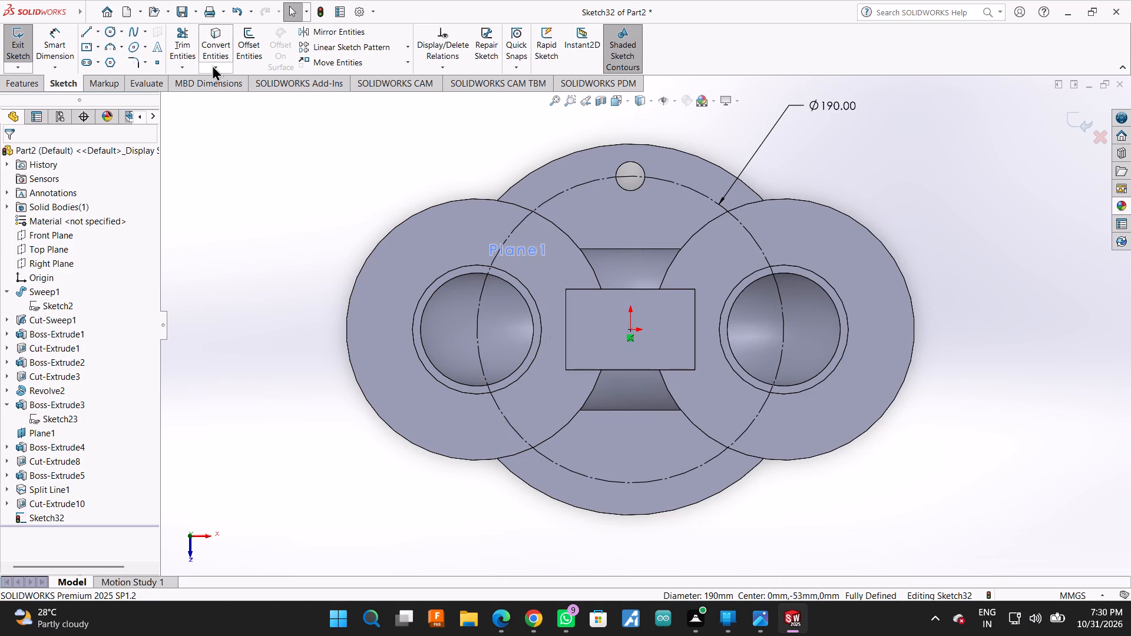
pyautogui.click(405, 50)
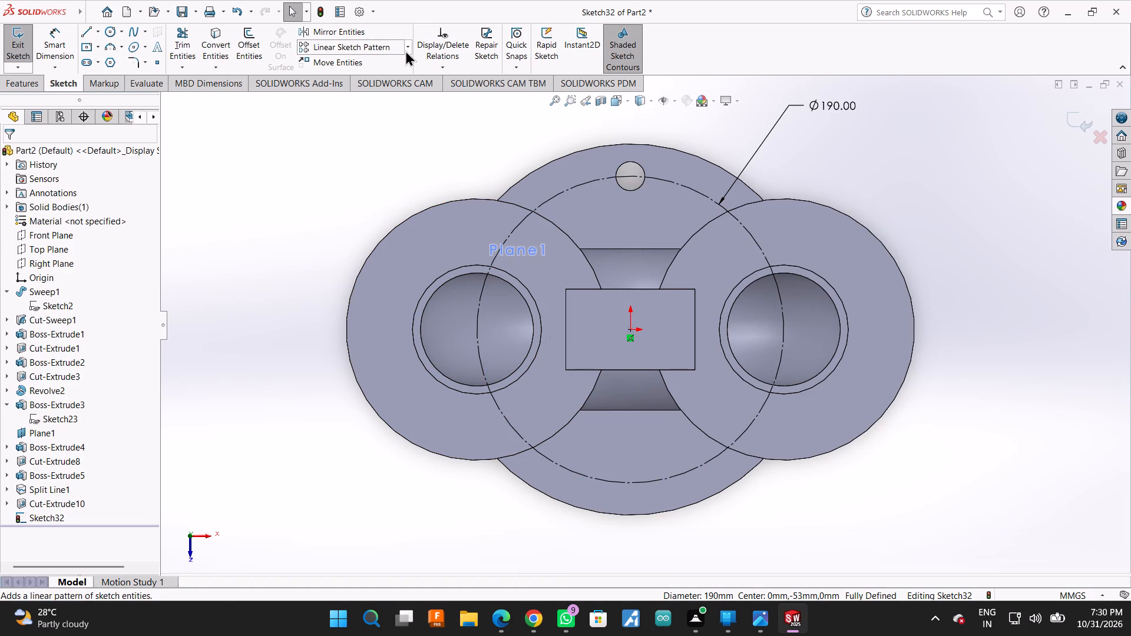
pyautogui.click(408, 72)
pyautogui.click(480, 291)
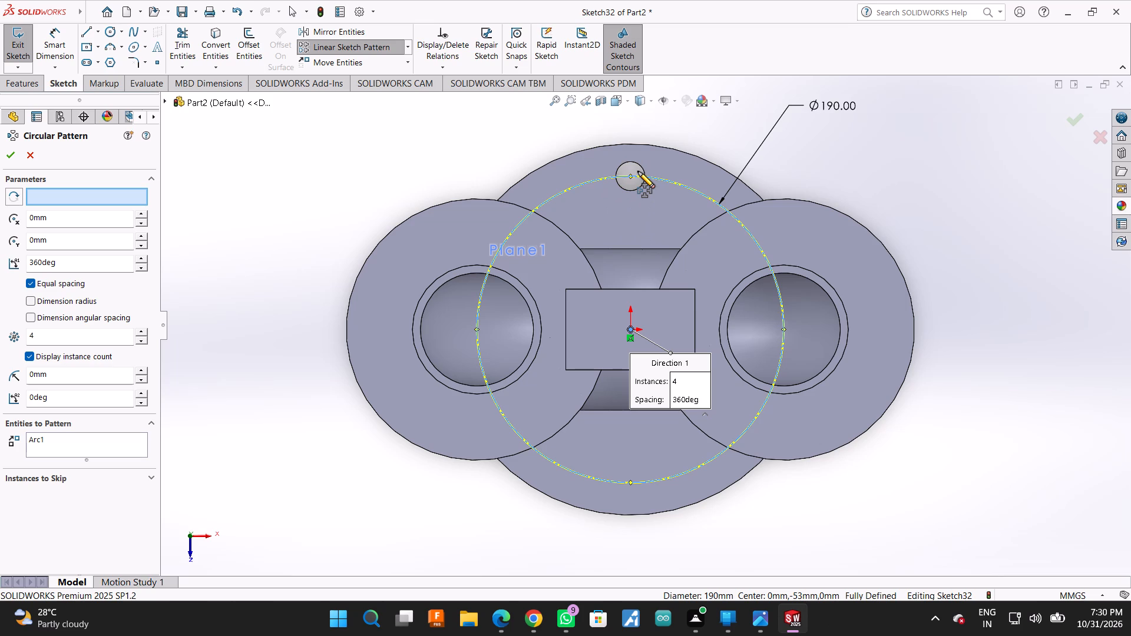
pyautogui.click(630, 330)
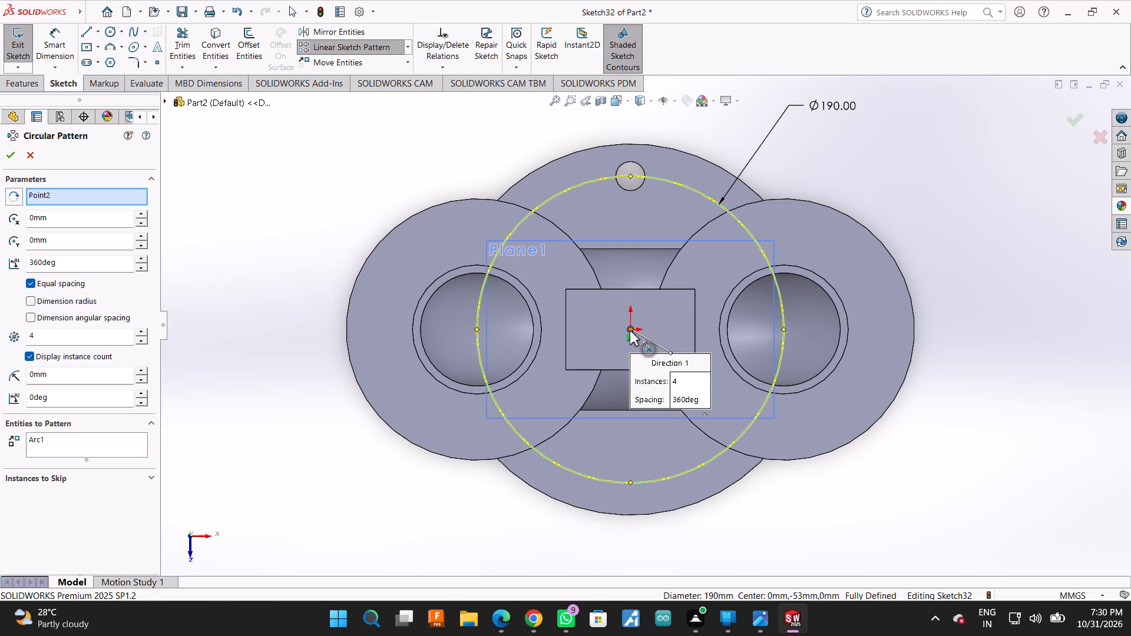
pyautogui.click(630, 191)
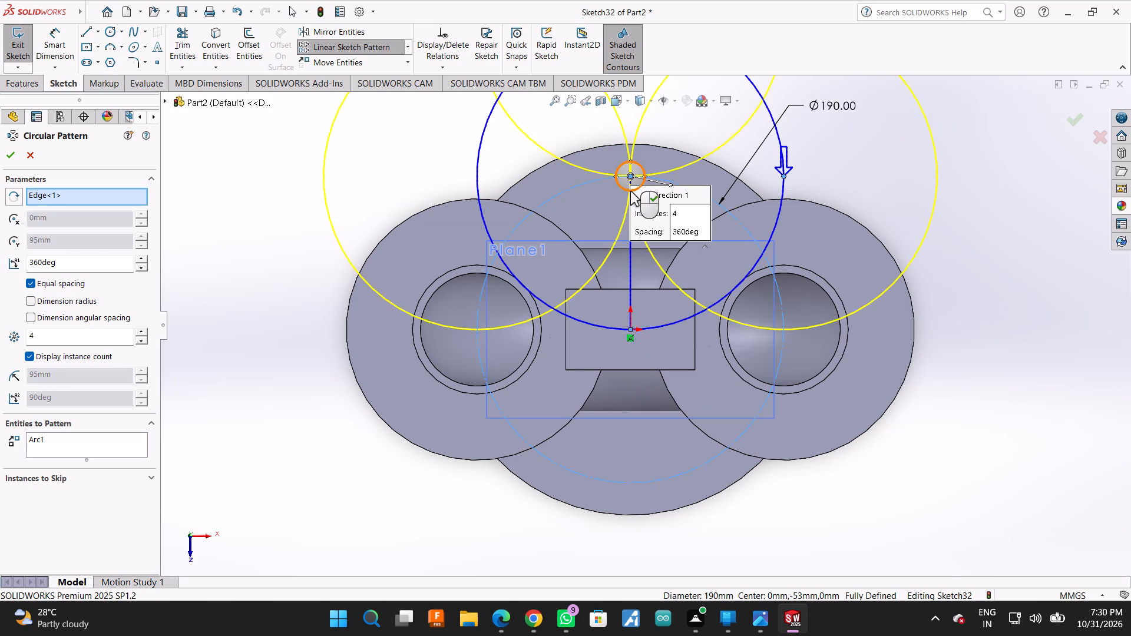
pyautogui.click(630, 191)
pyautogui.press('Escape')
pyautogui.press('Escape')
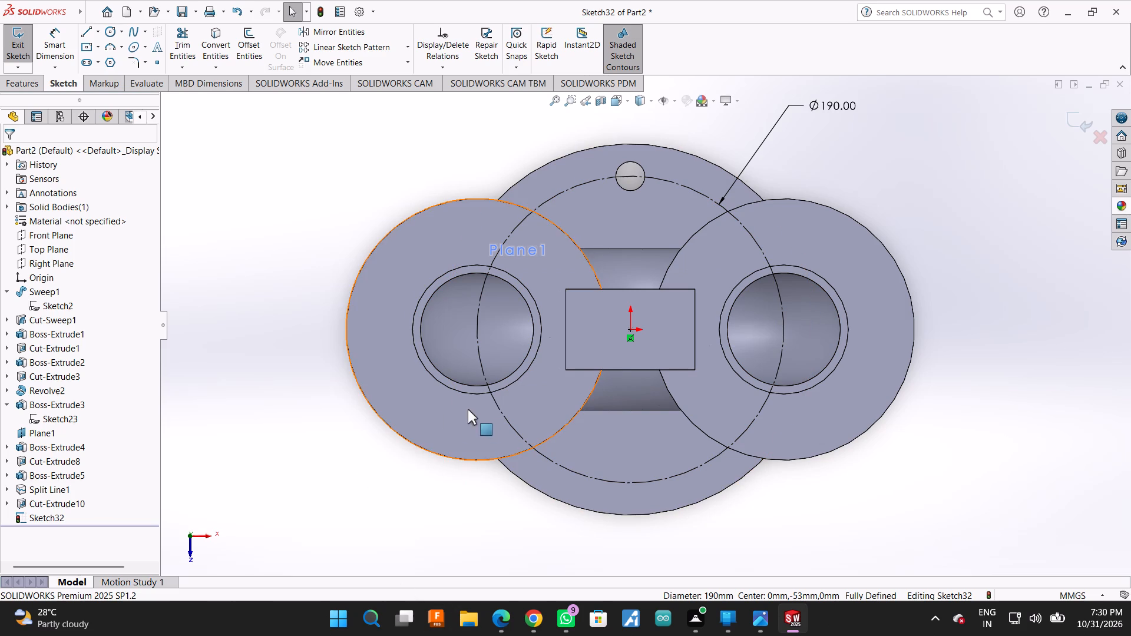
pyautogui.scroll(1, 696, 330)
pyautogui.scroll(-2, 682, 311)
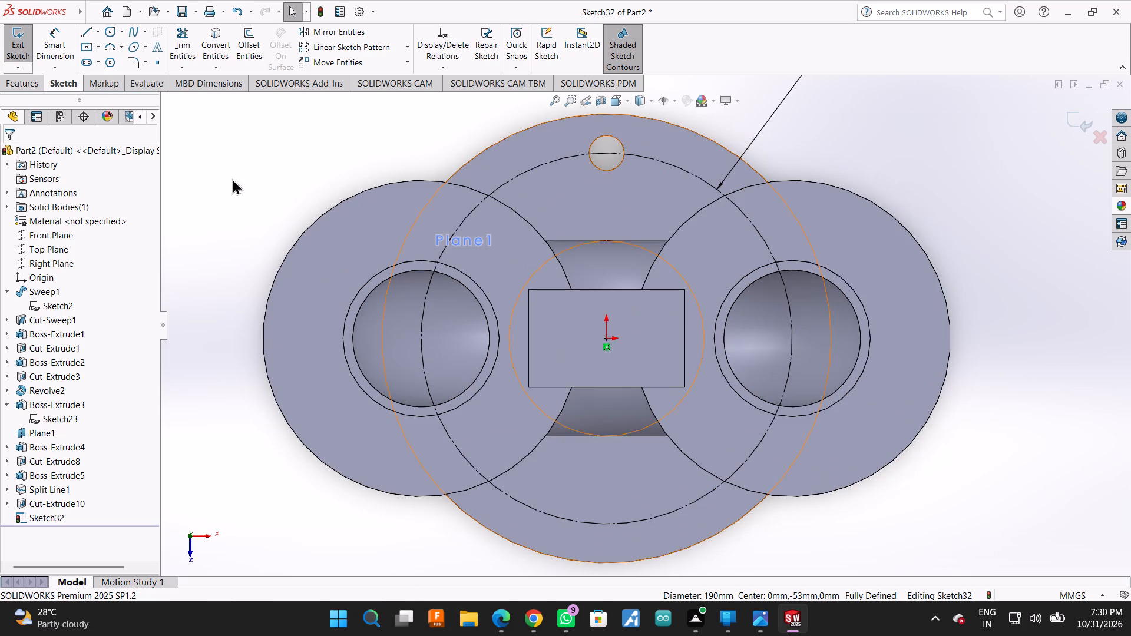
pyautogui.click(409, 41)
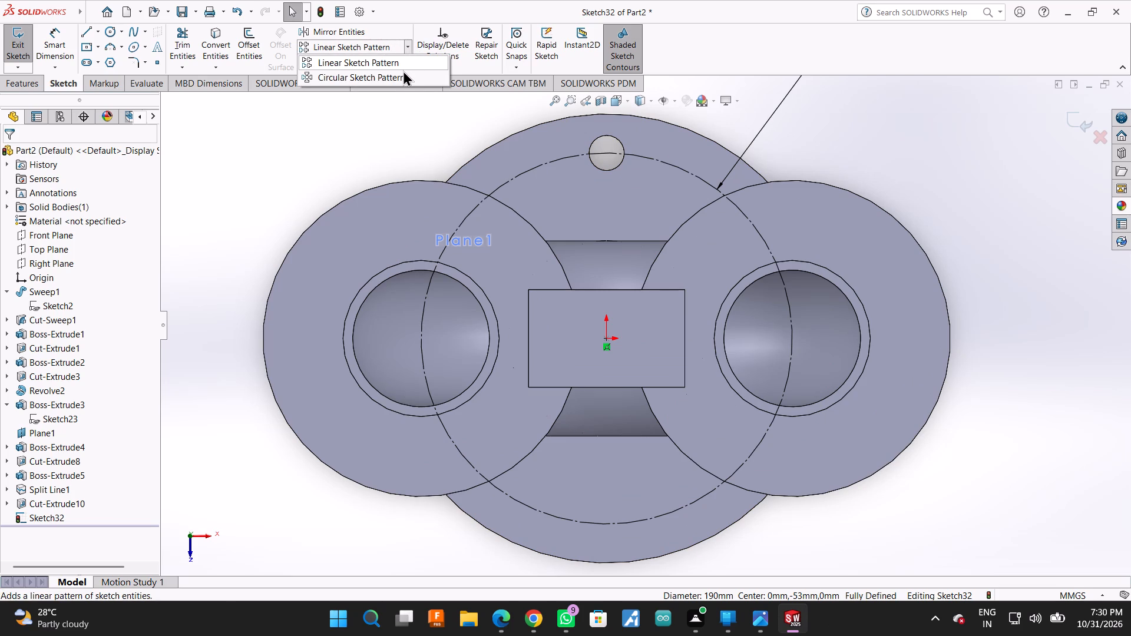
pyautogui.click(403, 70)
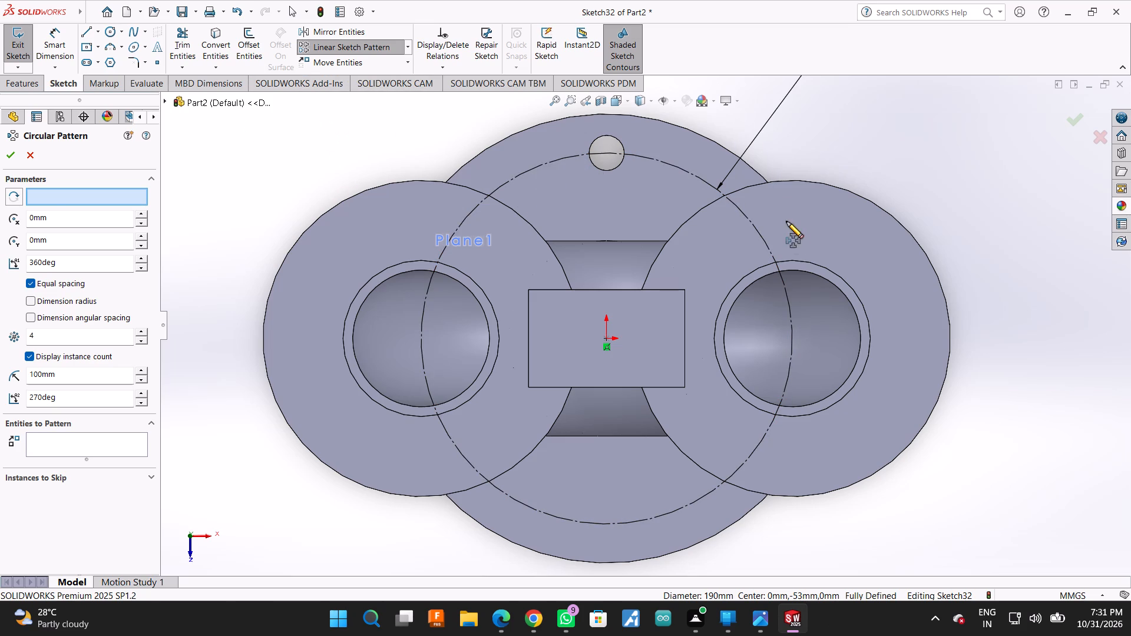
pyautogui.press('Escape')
# Undo the separate 190 mm circle sketch and the bolt-hole cut, returning to the sketch with the 18 mm circle and 190 mm construction circle.
pyautogui.hotkey('ctrl', 'z')
pyautogui.hotkey('ctrl', 'z')
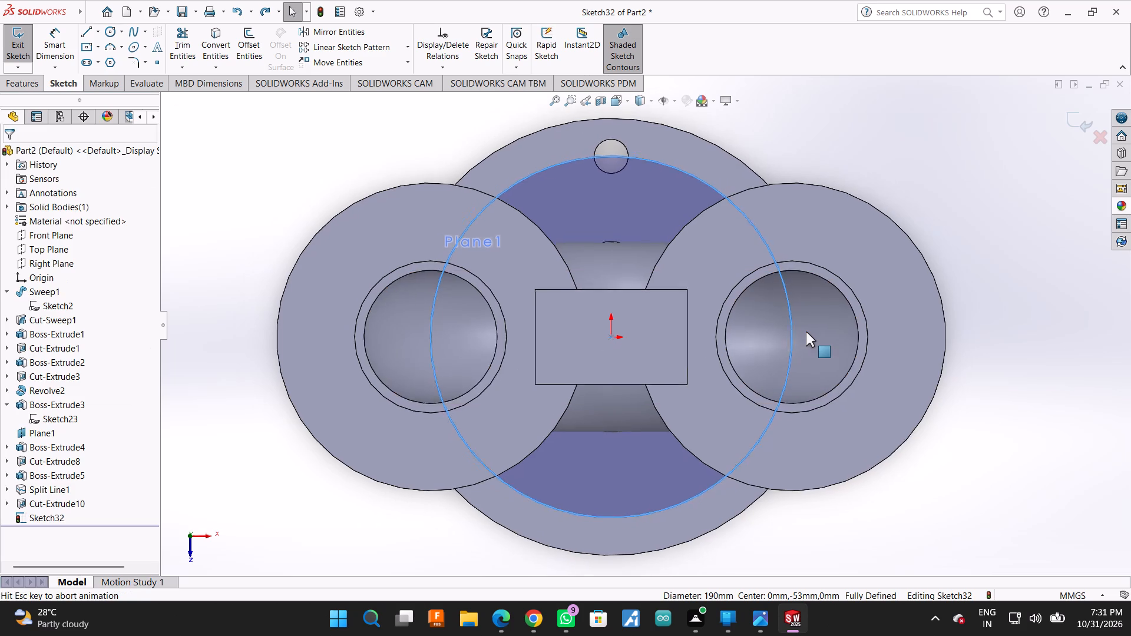
pyautogui.hotkey('ctrl', 'z')
pyautogui.hotkey('ctrl', 'z')
pyautogui.hotkey('ctrl', 'z')
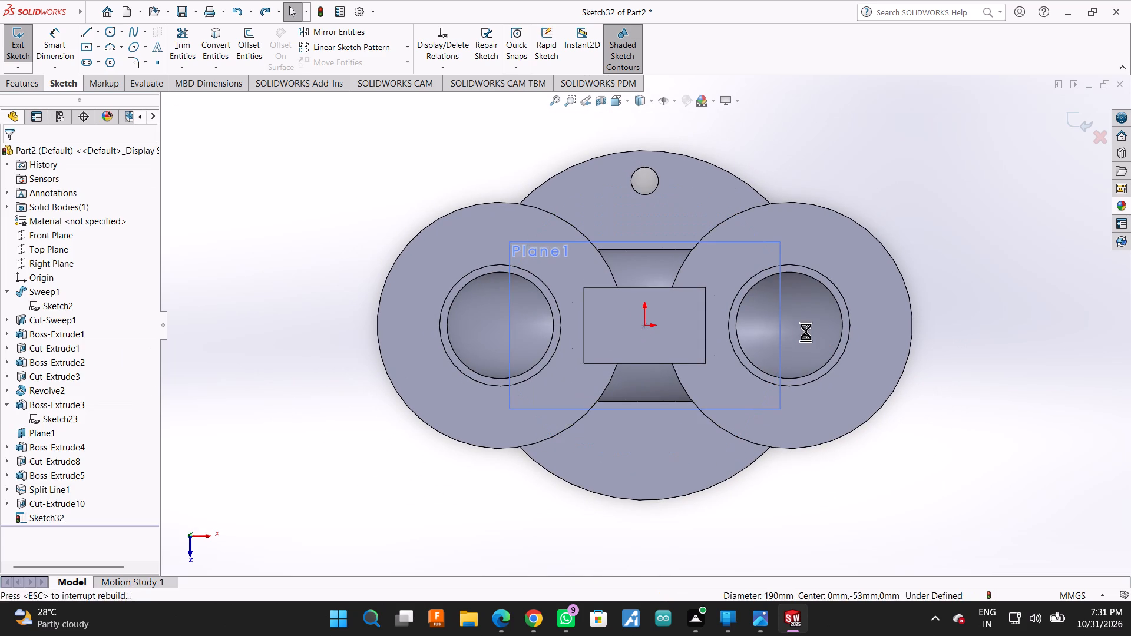
pyautogui.hotkey('ctrl', 'z')
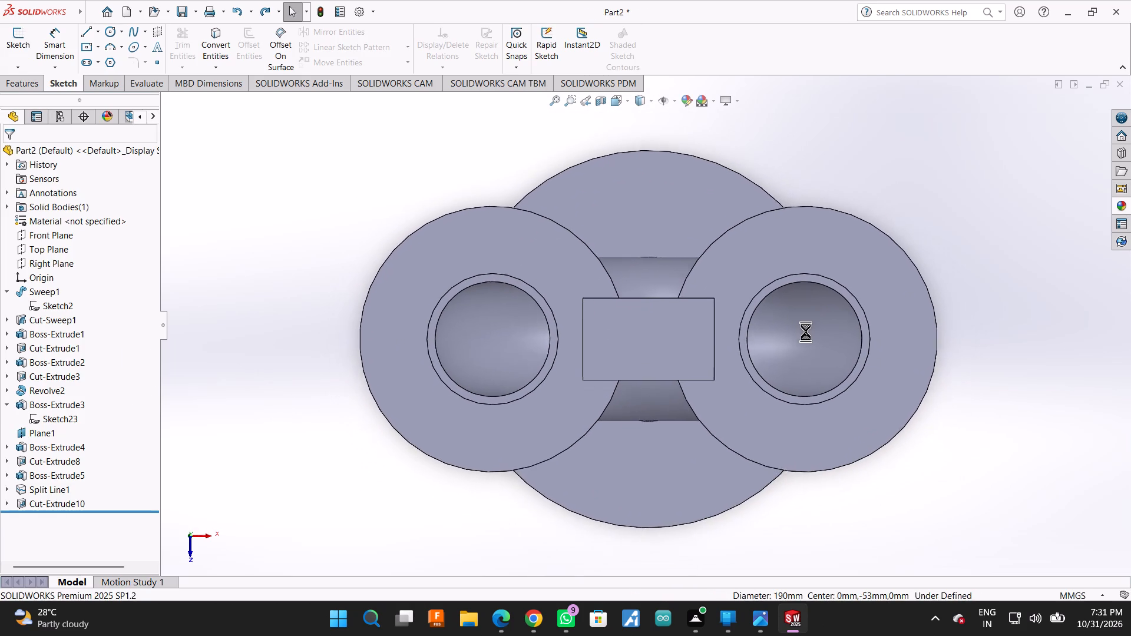
pyautogui.hotkey('ctrl', 'z')
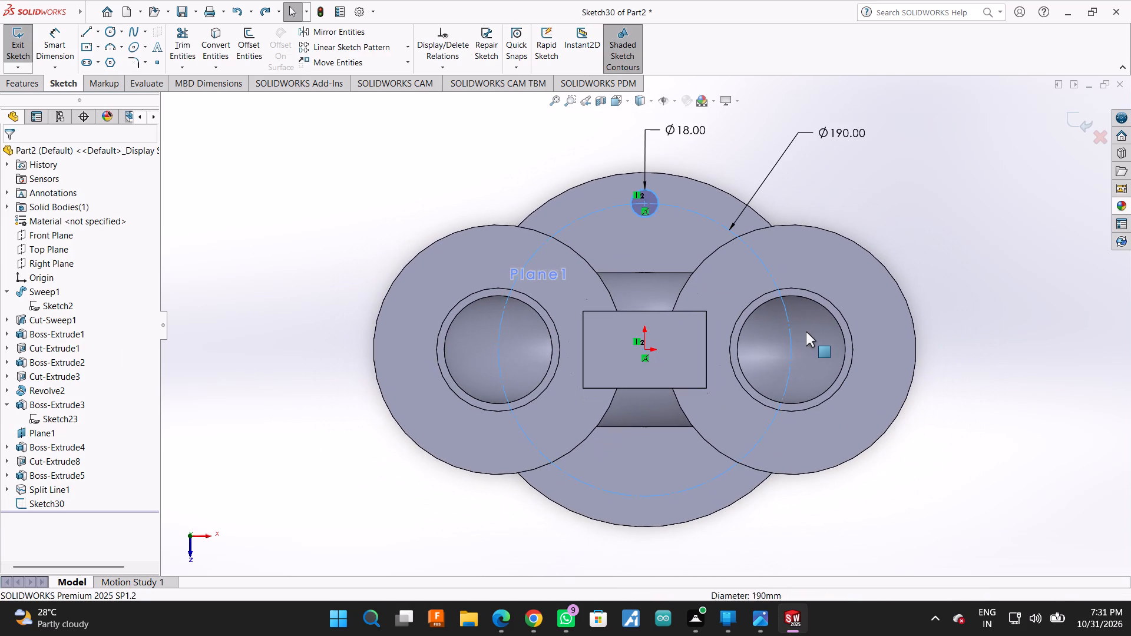
pyautogui.hotkey('ctrl', 'z')
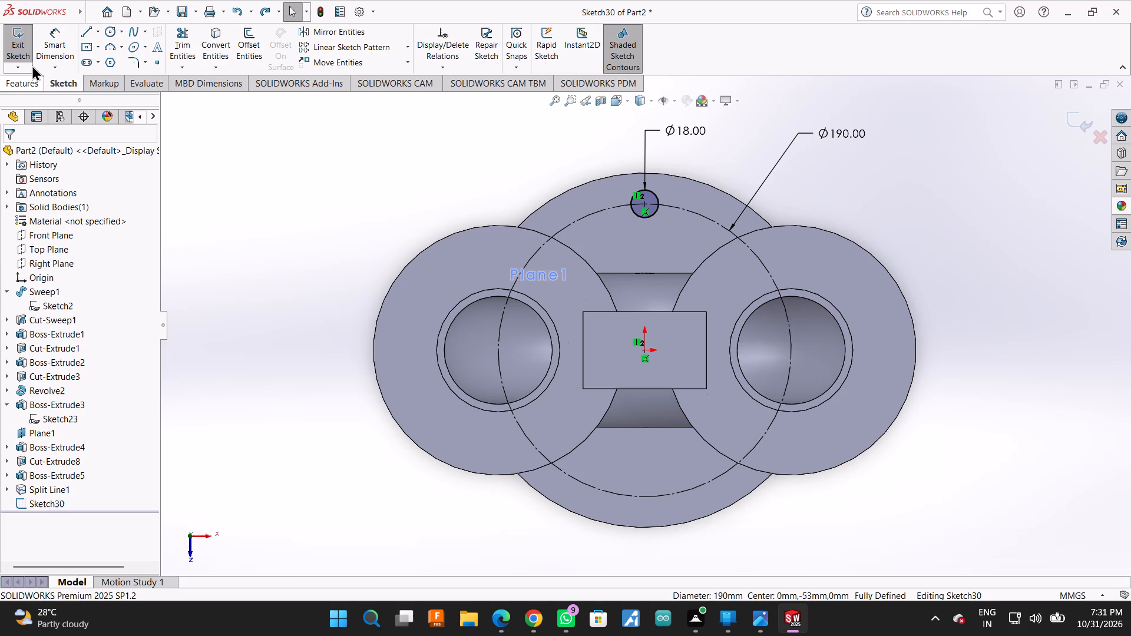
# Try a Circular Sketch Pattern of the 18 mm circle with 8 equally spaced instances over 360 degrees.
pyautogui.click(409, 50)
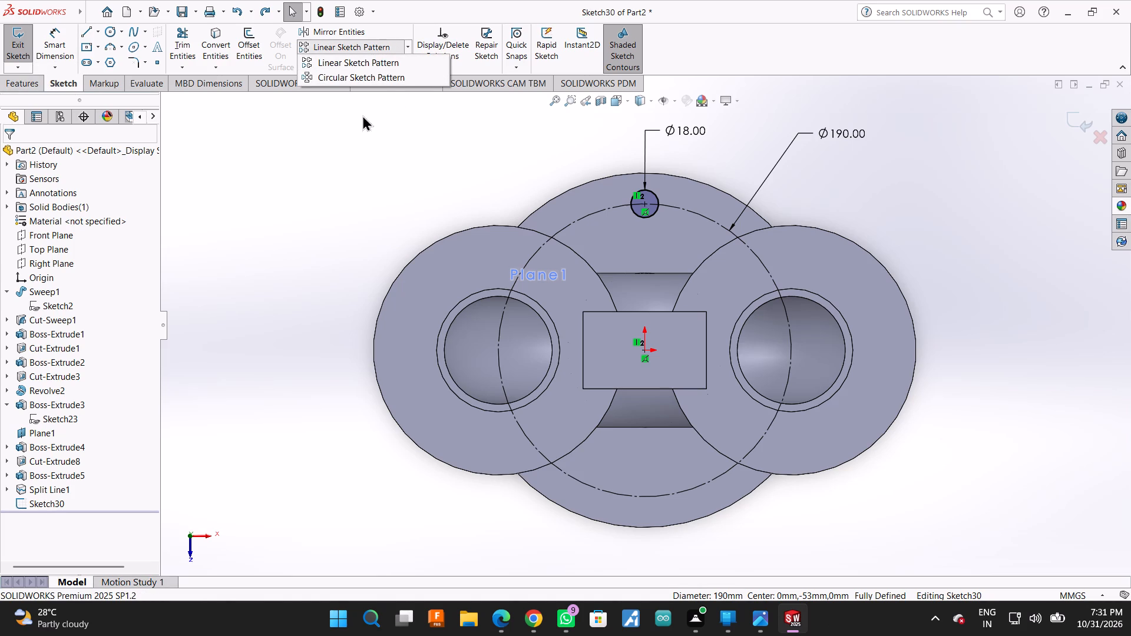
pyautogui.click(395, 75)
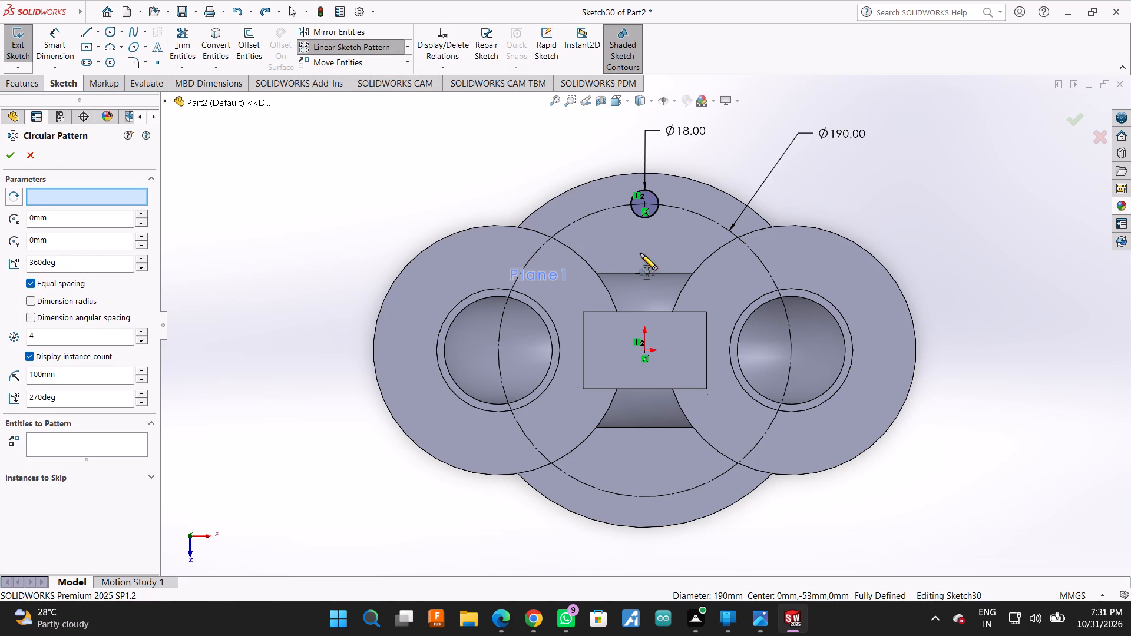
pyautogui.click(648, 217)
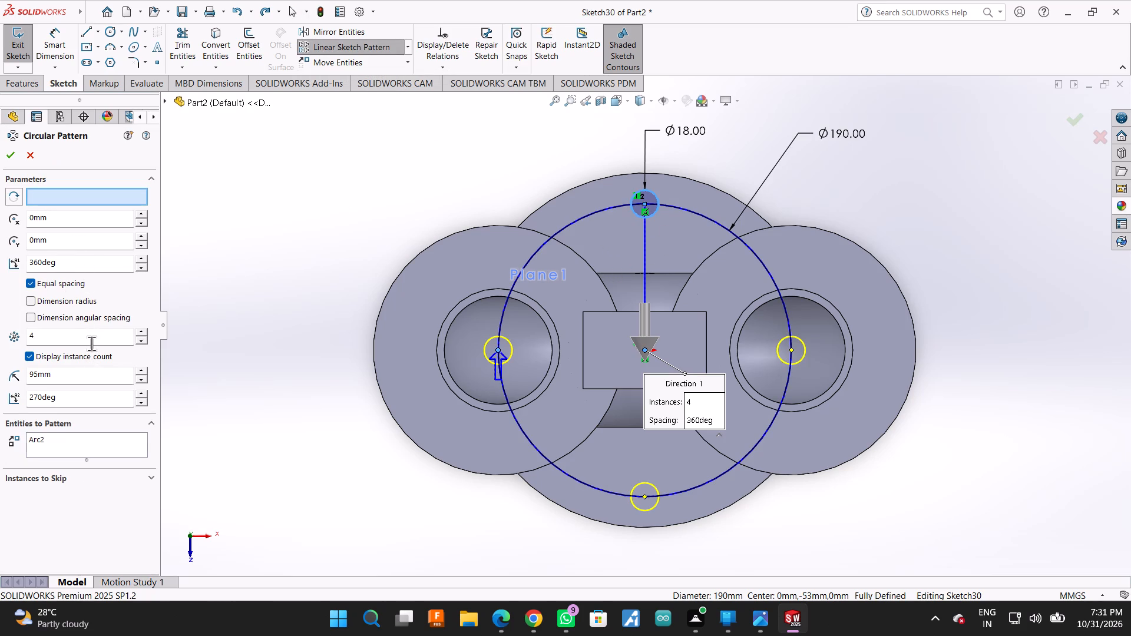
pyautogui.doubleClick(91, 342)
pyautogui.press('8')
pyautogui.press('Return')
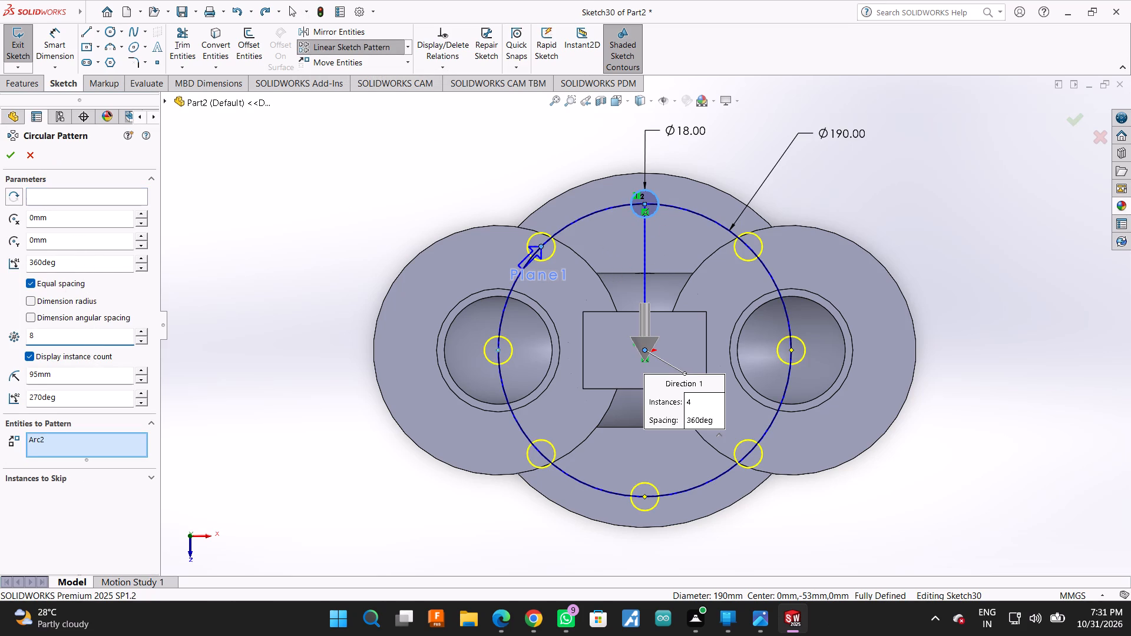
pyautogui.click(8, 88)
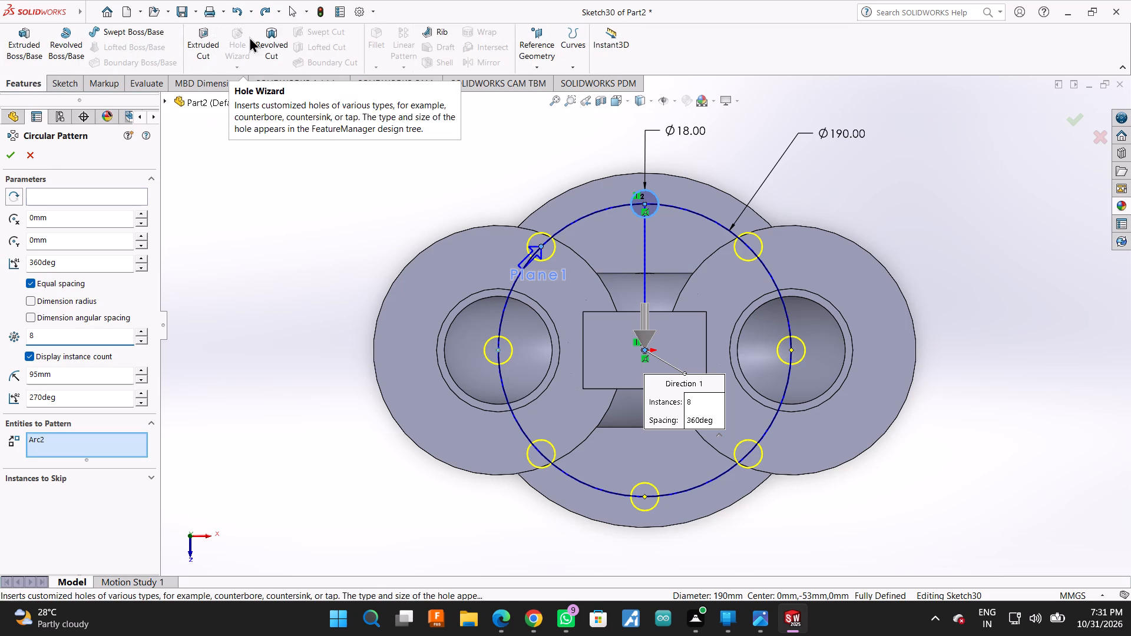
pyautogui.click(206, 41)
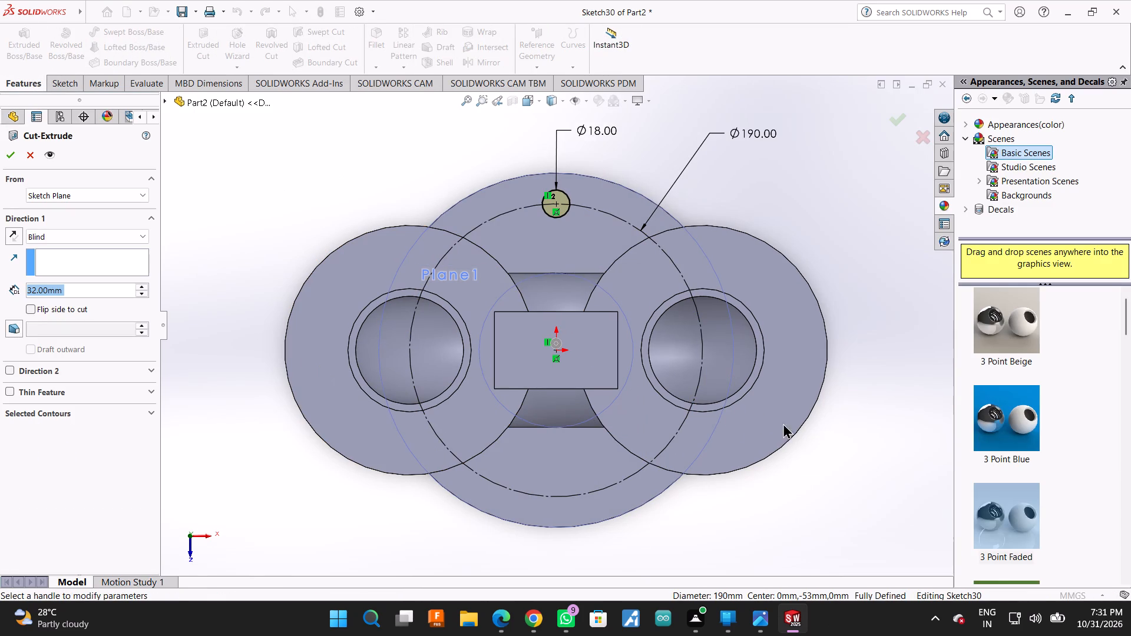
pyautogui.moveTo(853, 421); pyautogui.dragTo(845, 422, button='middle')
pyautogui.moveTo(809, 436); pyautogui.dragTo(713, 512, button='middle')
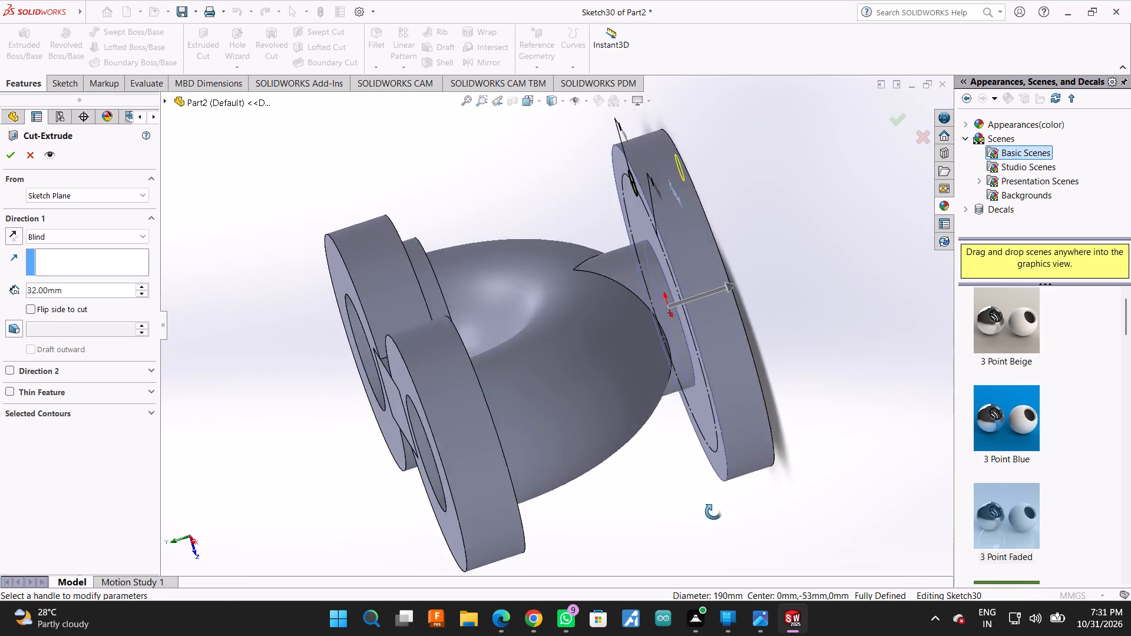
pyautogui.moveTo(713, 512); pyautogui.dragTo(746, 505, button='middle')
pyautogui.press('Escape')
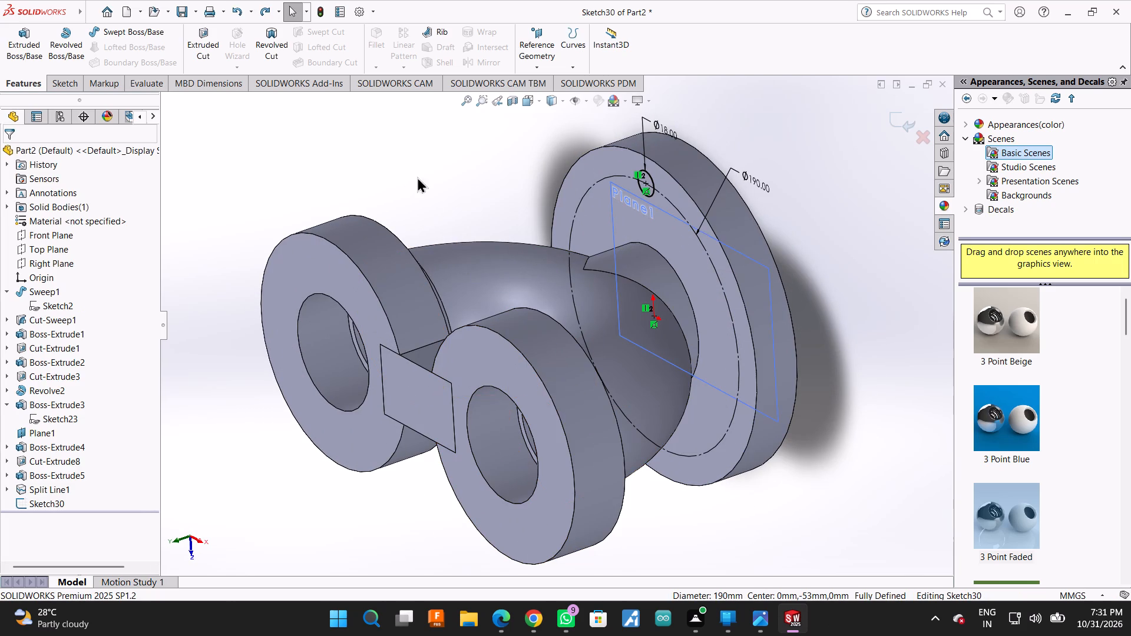
# Create a Circular Sketch Pattern of the 18 mm circle with 8 equally spaced instances over 360 degrees.
pyautogui.click(64, 81)
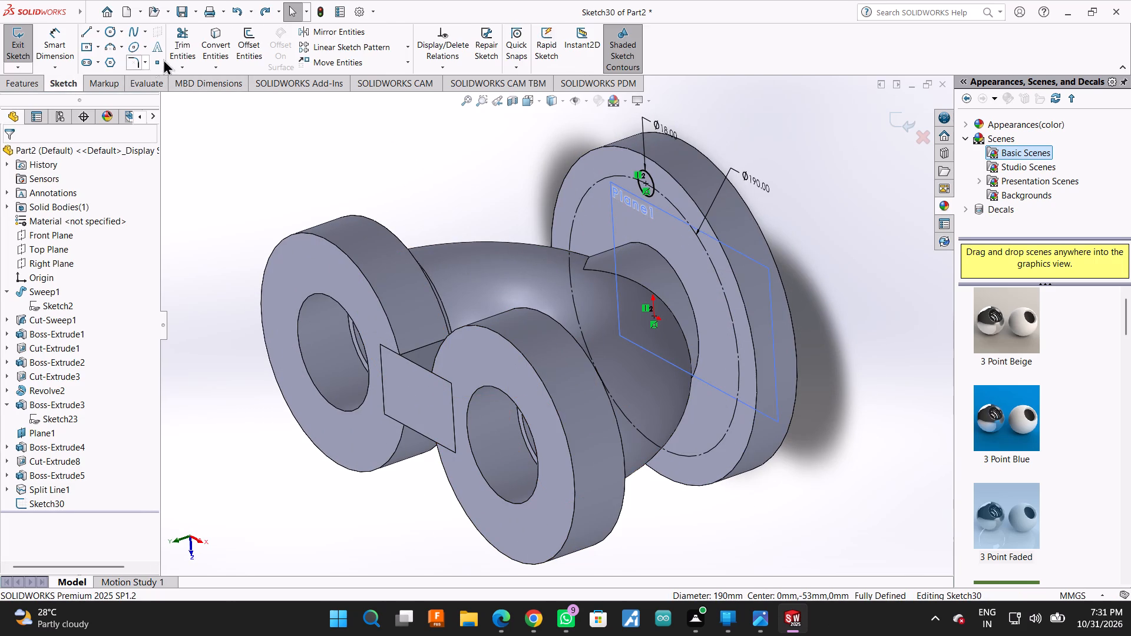
pyautogui.click(409, 47)
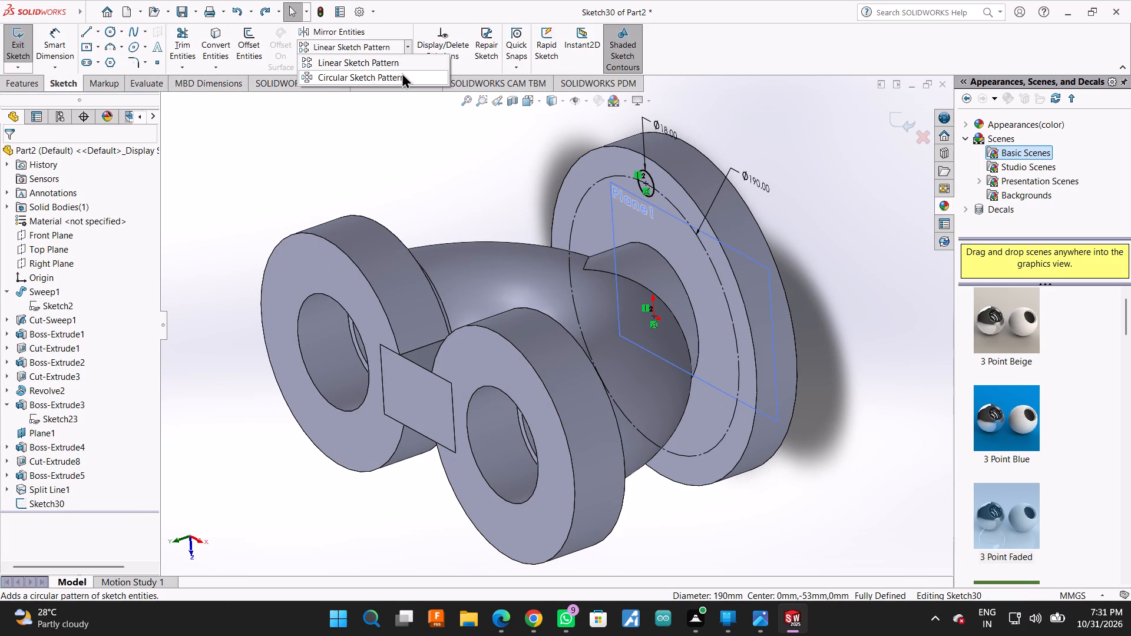
pyautogui.click(402, 72)
pyautogui.scroll(-2, 662, 227)
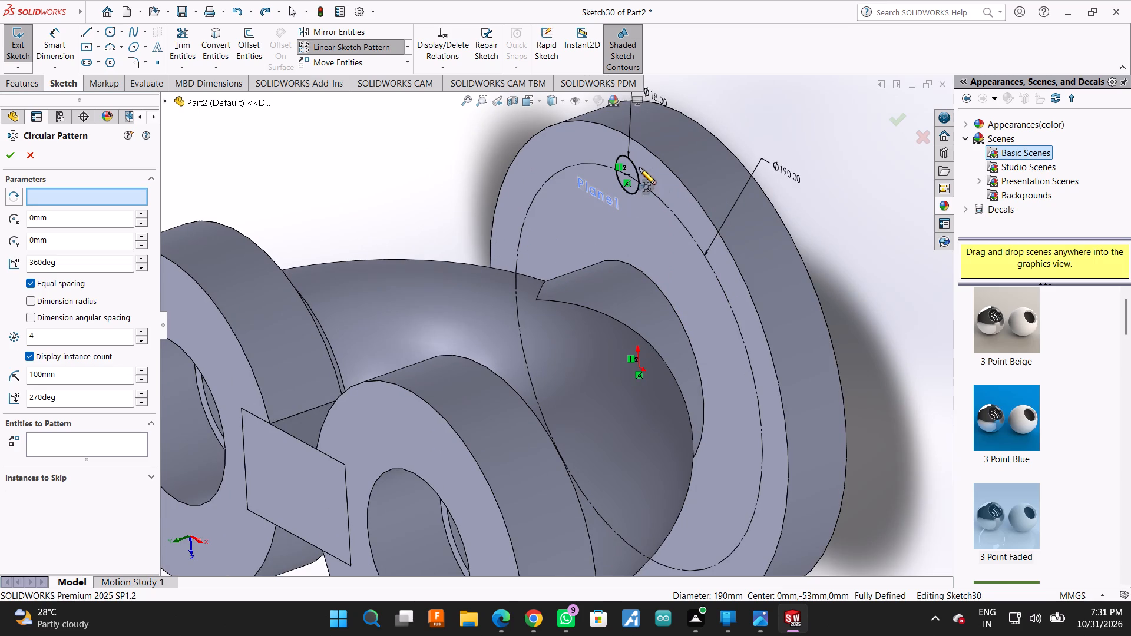
pyautogui.click(636, 169)
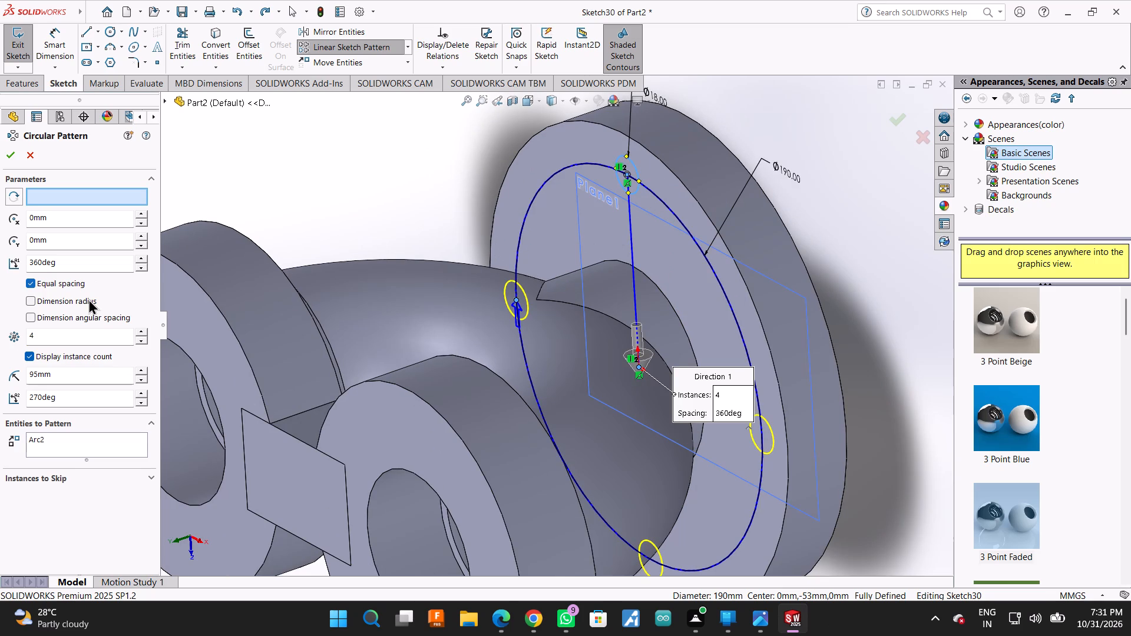
pyautogui.click(102, 336)
pyautogui.press('BackSpace')
pyautogui.press('8')
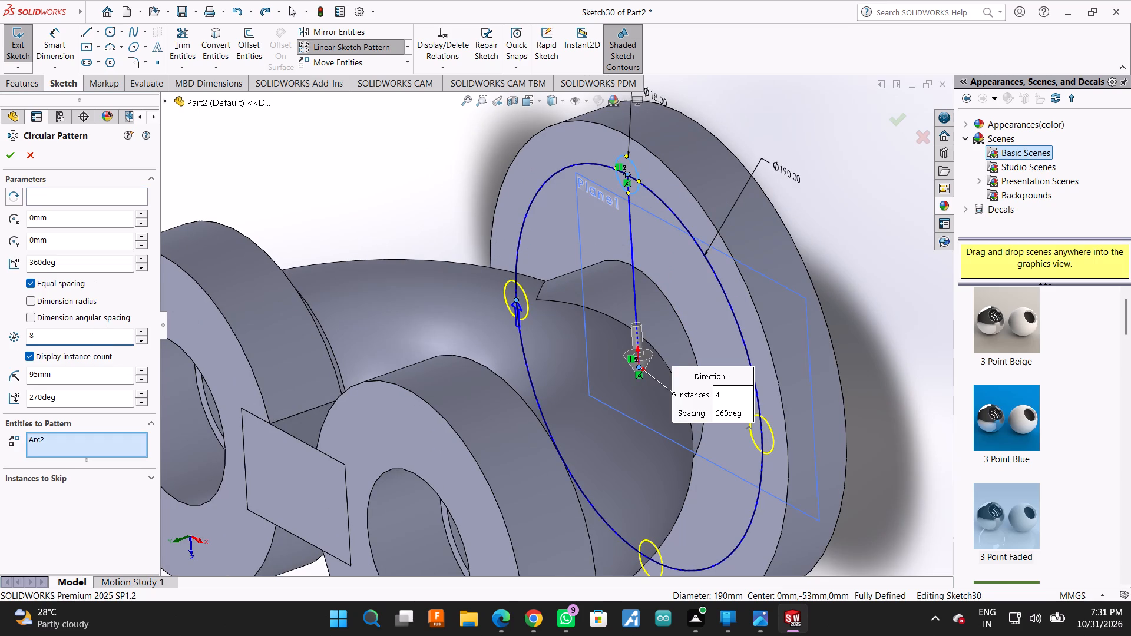
pyautogui.press('Return')
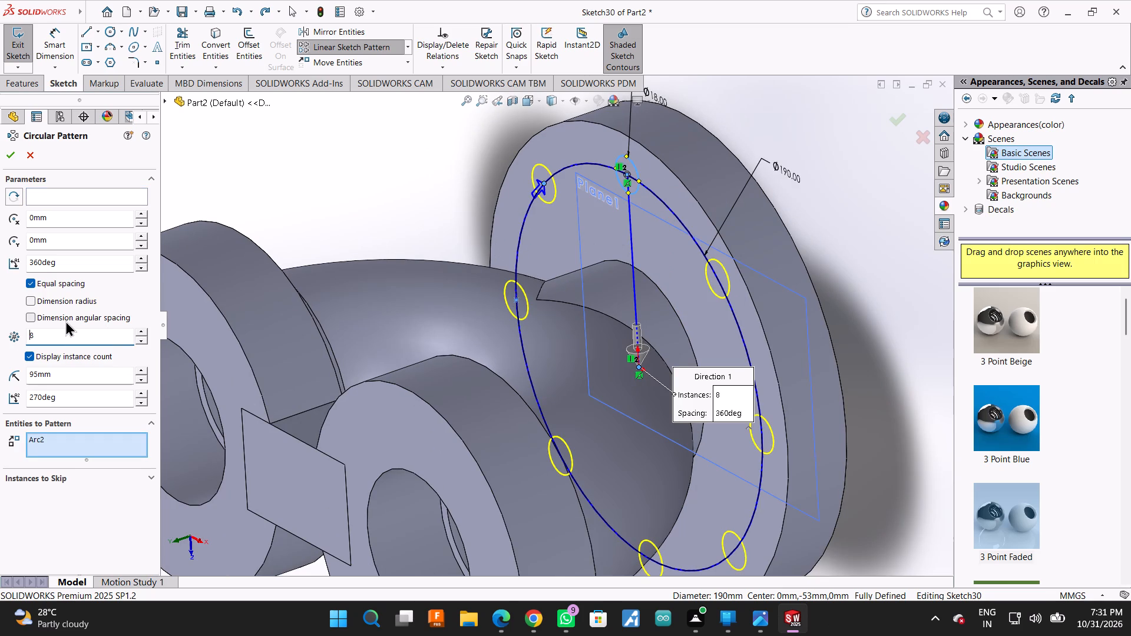
pyautogui.click(5, 157)
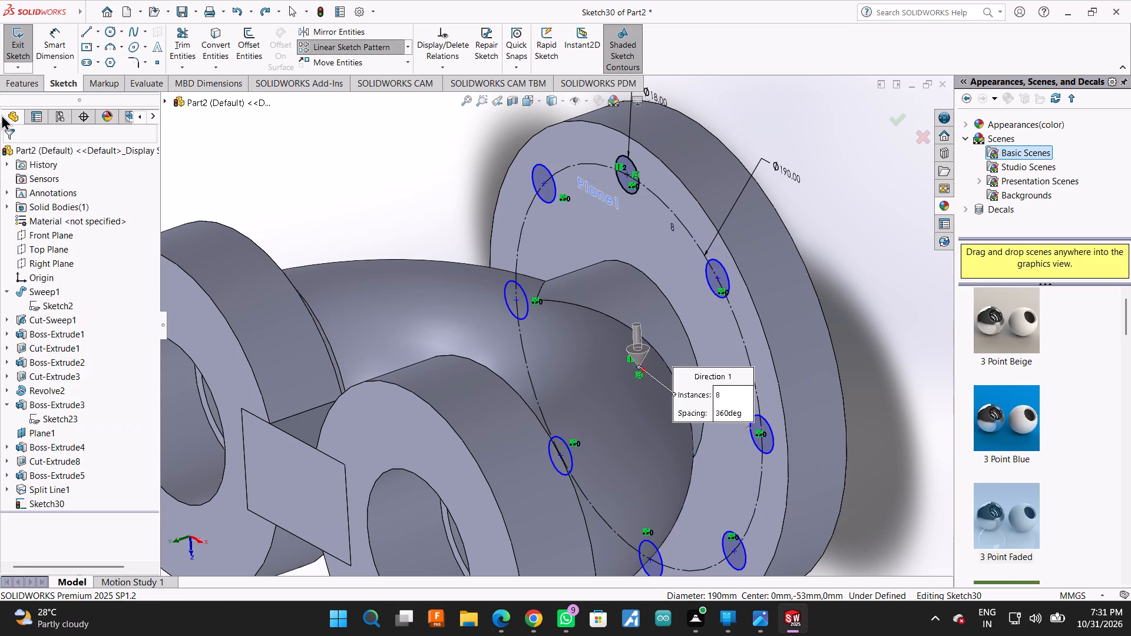
# Extrude-cut the eight patterned circles through the base disc with a Blind depth of 32 mm.
pyautogui.click(12, 82)
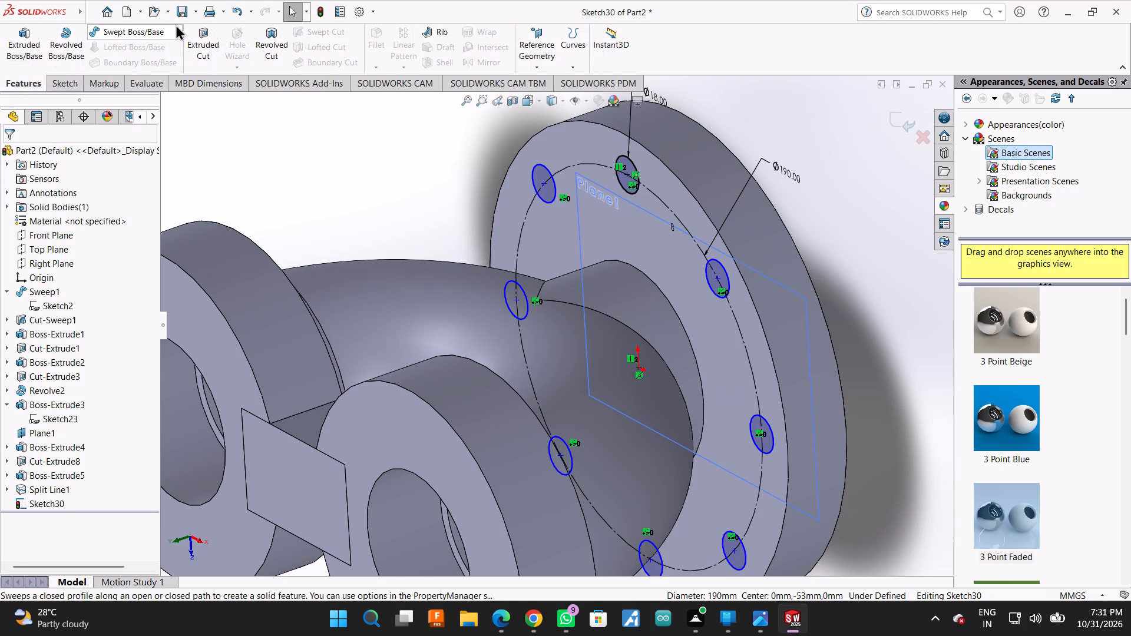
pyautogui.click(205, 34)
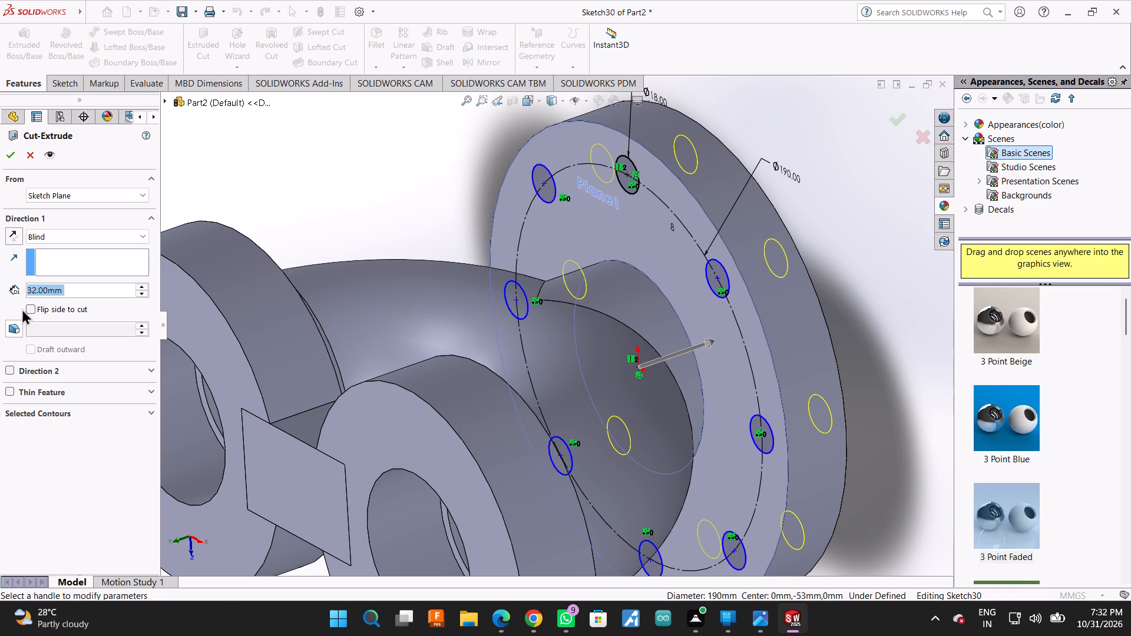
pyautogui.click(6, 151)
# Examine the finished bolt holes, base disc, neck, U-shaped pipe and joined flanges from the front, underside and above.
pyautogui.scroll(2, 124, 292)
pyautogui.scroll(3, 353, 230)
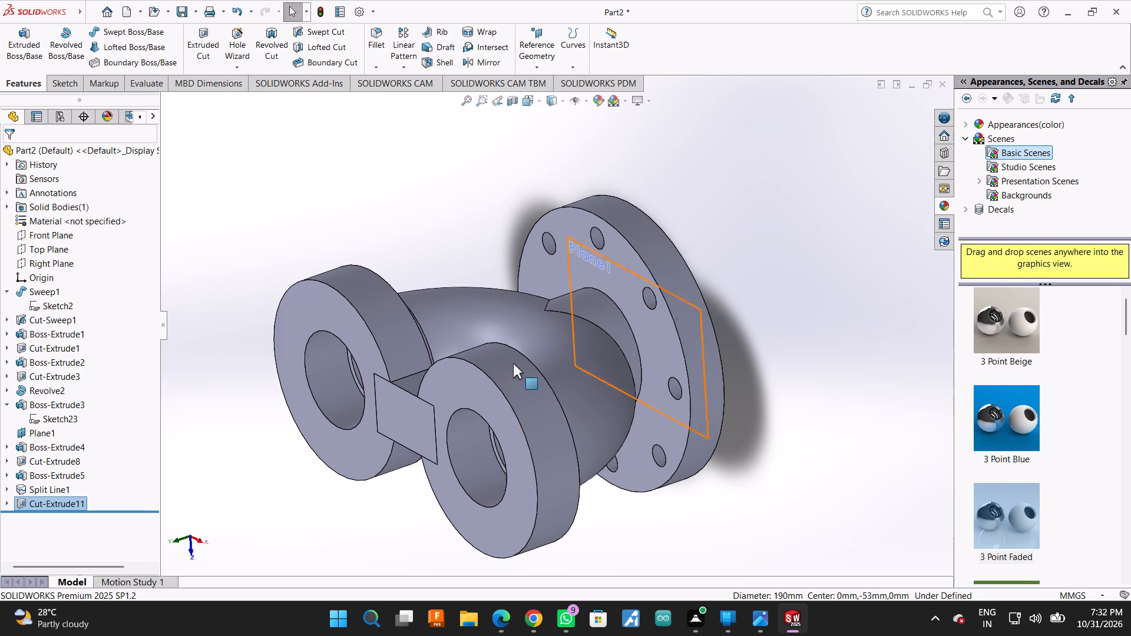
pyautogui.middleClick(545, 166)
pyautogui.rightClick(793, 236)
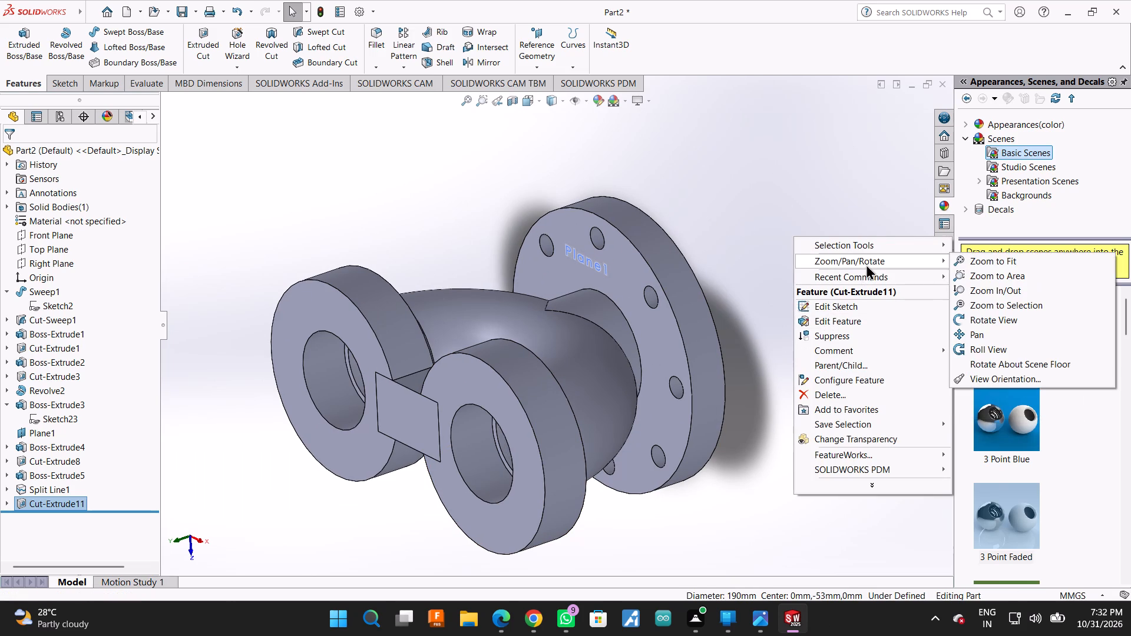
pyautogui.click(964, 315)
pyautogui.scroll(2, 699, 432)
pyautogui.moveTo(468, 525); pyautogui.dragTo(502, 467)
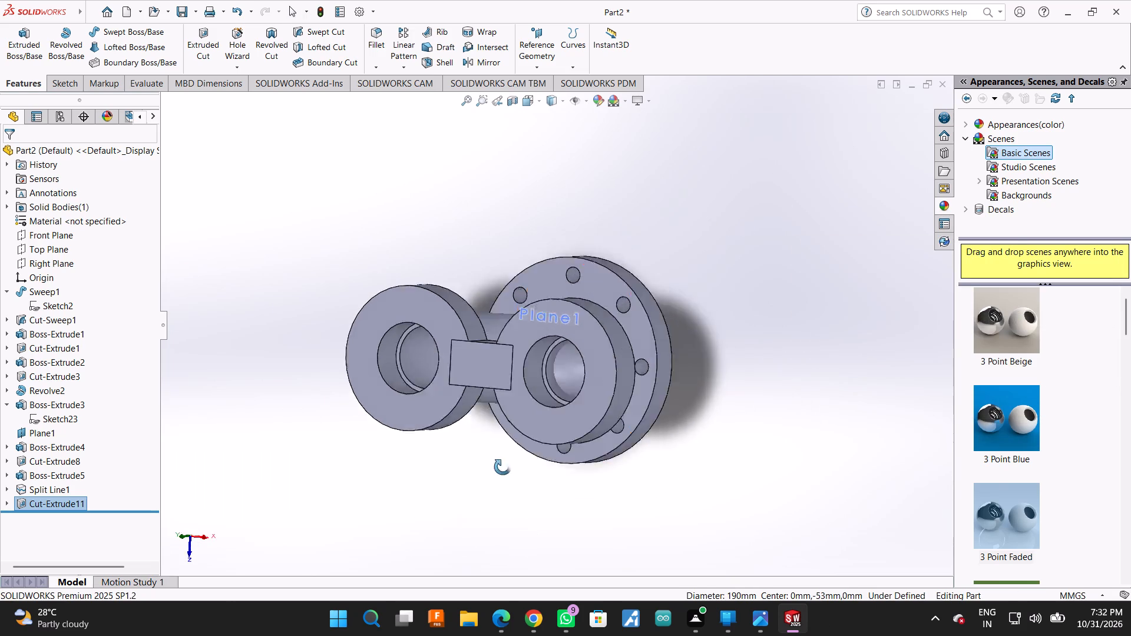
pyautogui.moveTo(502, 467); pyautogui.dragTo(553, 254)
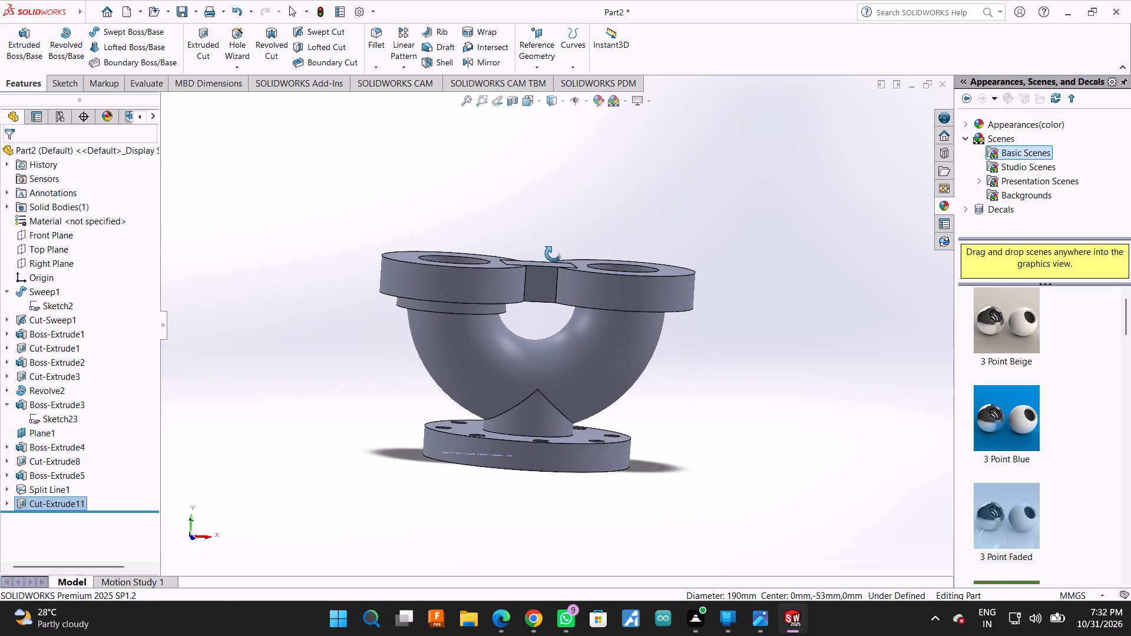
pyautogui.moveTo(553, 254); pyautogui.dragTo(563, 194)
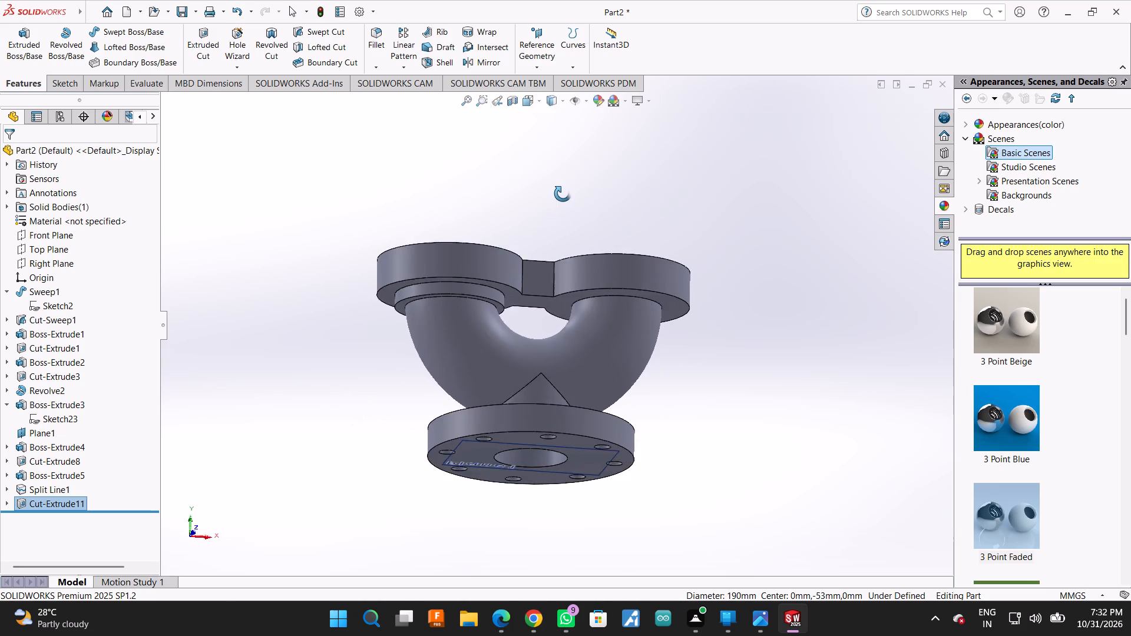
pyautogui.moveTo(563, 194); pyautogui.dragTo(551, 207)
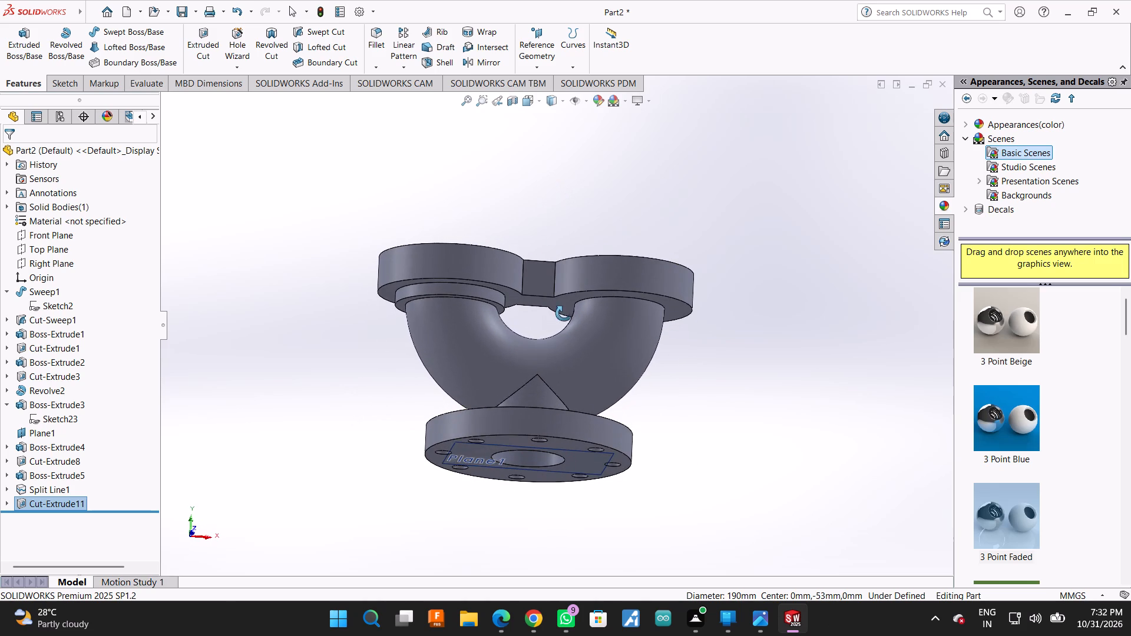
pyautogui.moveTo(731, 406); pyautogui.dragTo(717, 316)
pyautogui.moveTo(717, 312); pyautogui.dragTo(727, 213)
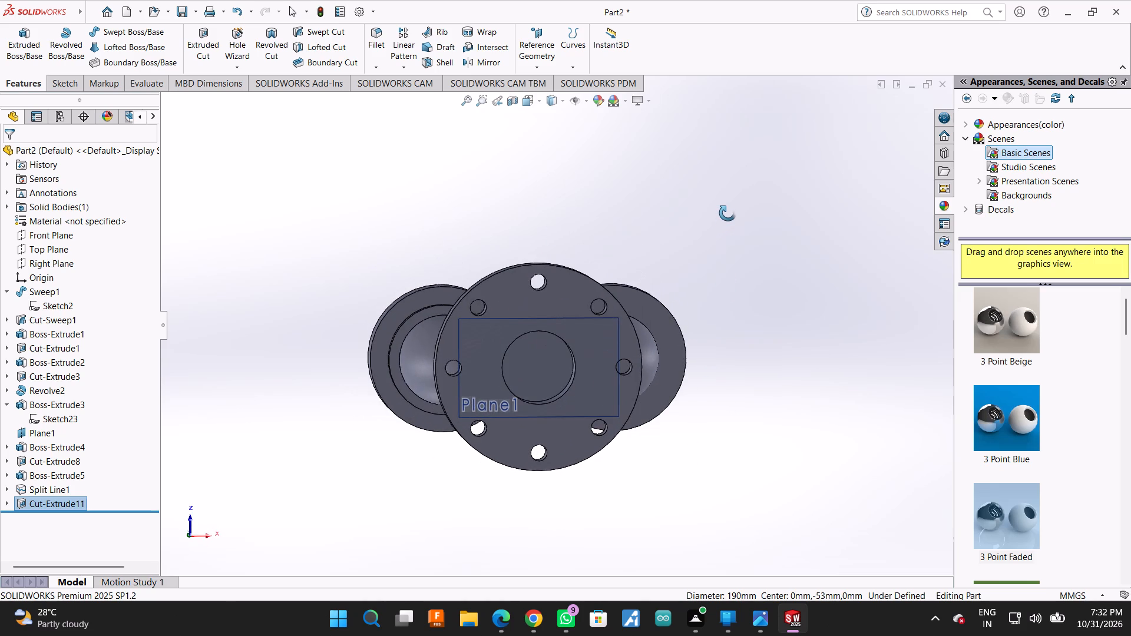
pyautogui.moveTo(727, 213); pyautogui.dragTo(757, 300)
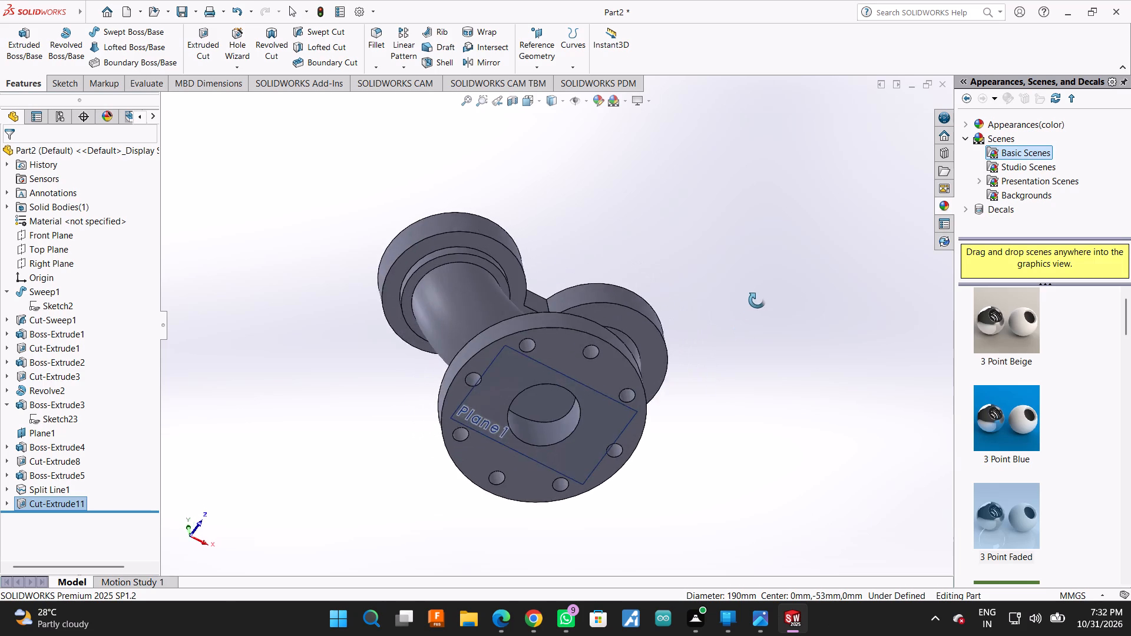
pyautogui.moveTo(757, 300); pyautogui.dragTo(619, 635)
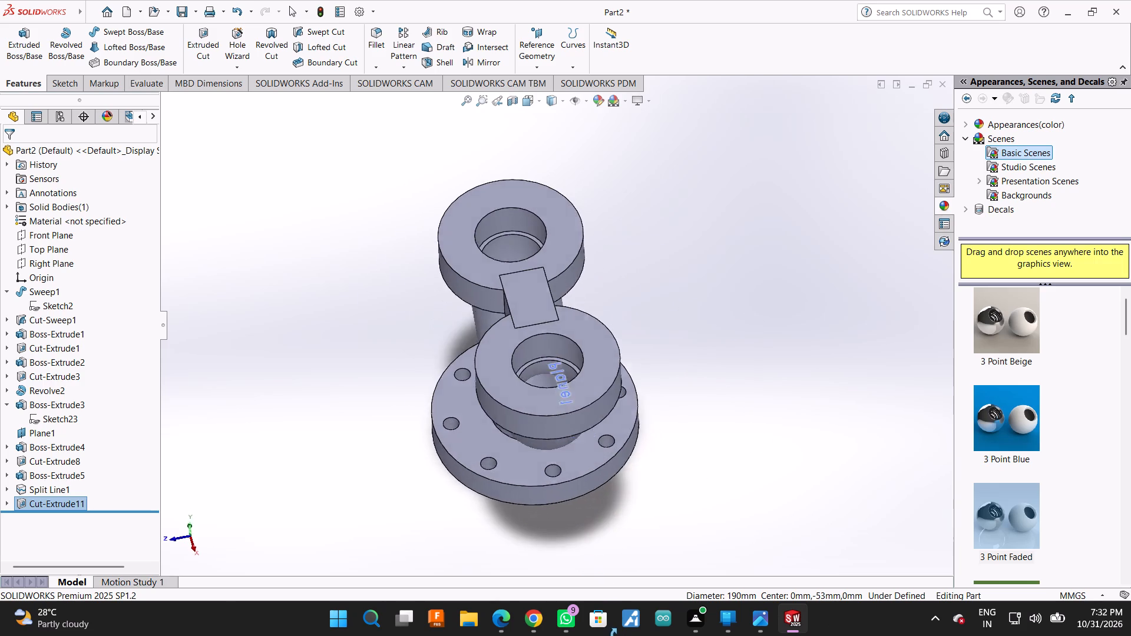
pyautogui.moveTo(619, 635); pyautogui.dragTo(708, 544)
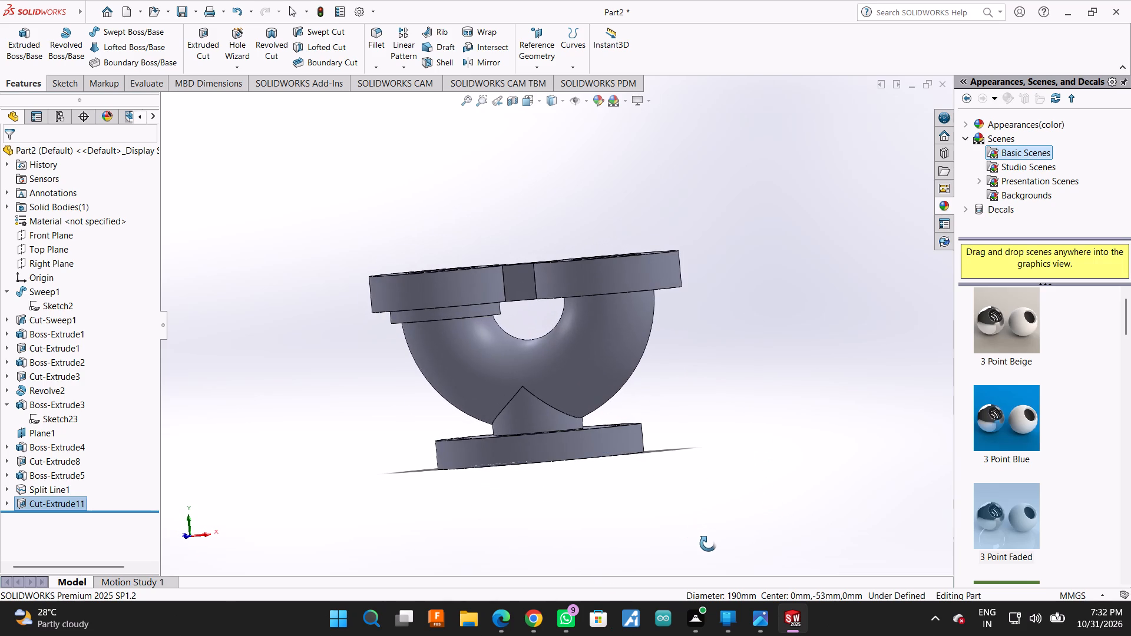
pyautogui.press('Escape')
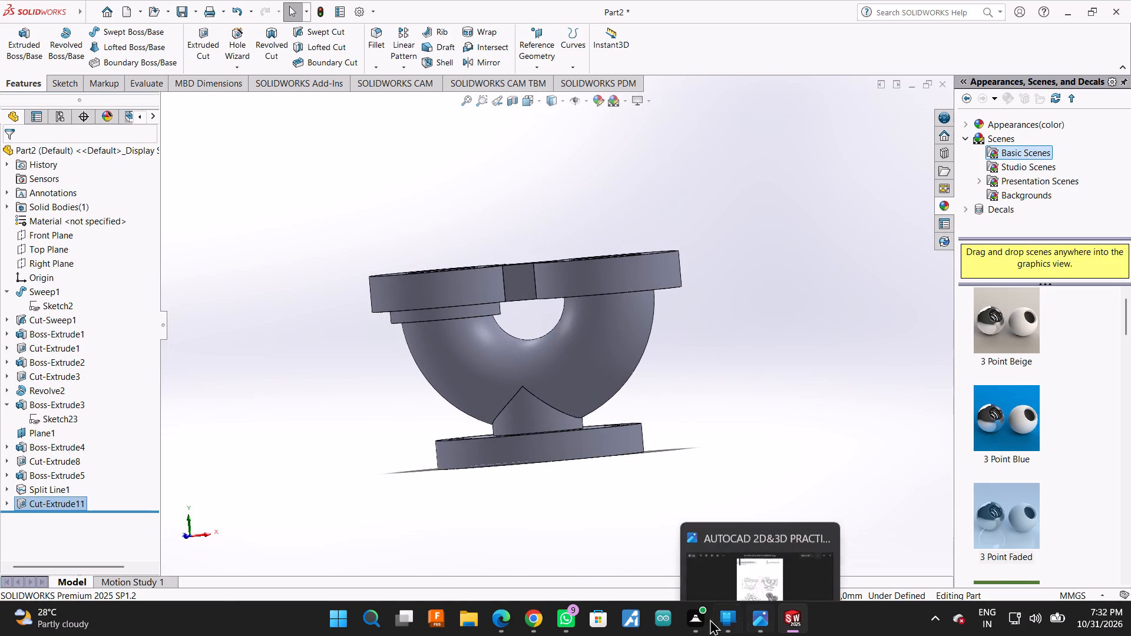
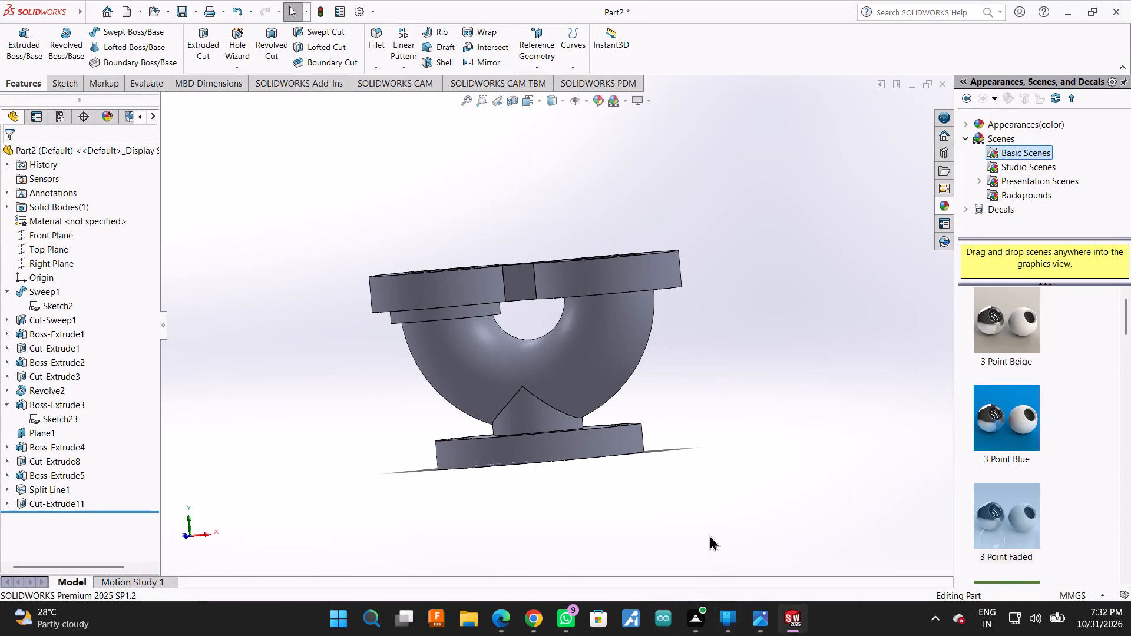
# Examine the flanges, U-shaped pipe and base disc from several angles, and inspect the interior with a section view on the Front Plane.
pyautogui.rightClick(713, 330)
pyautogui.click(761, 389)
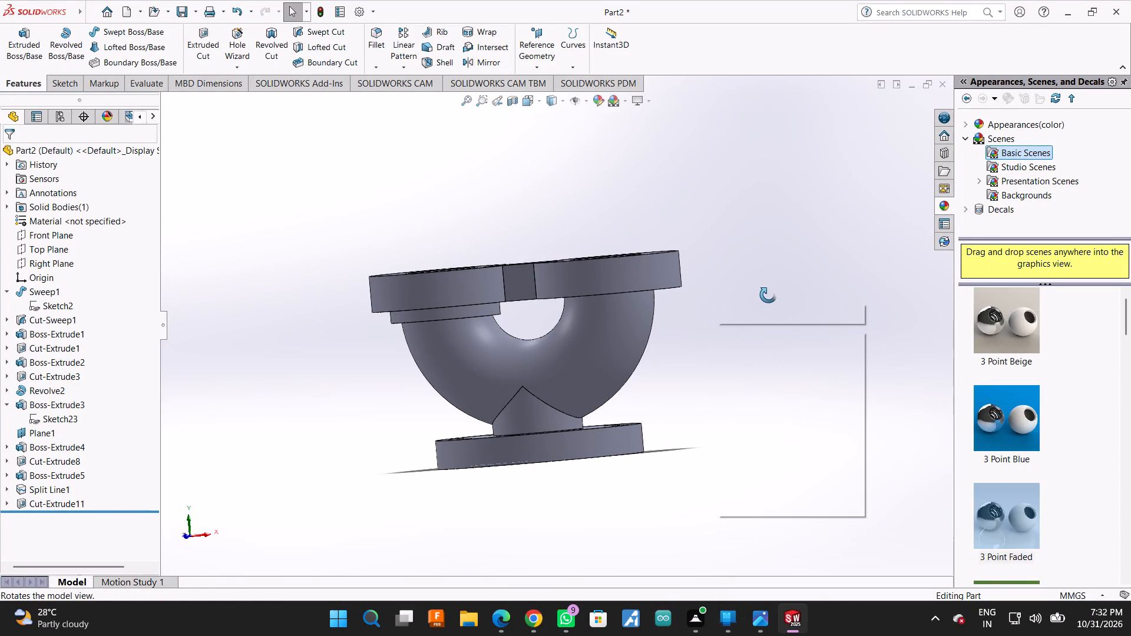
pyautogui.moveTo(716, 338); pyautogui.dragTo(541, 556)
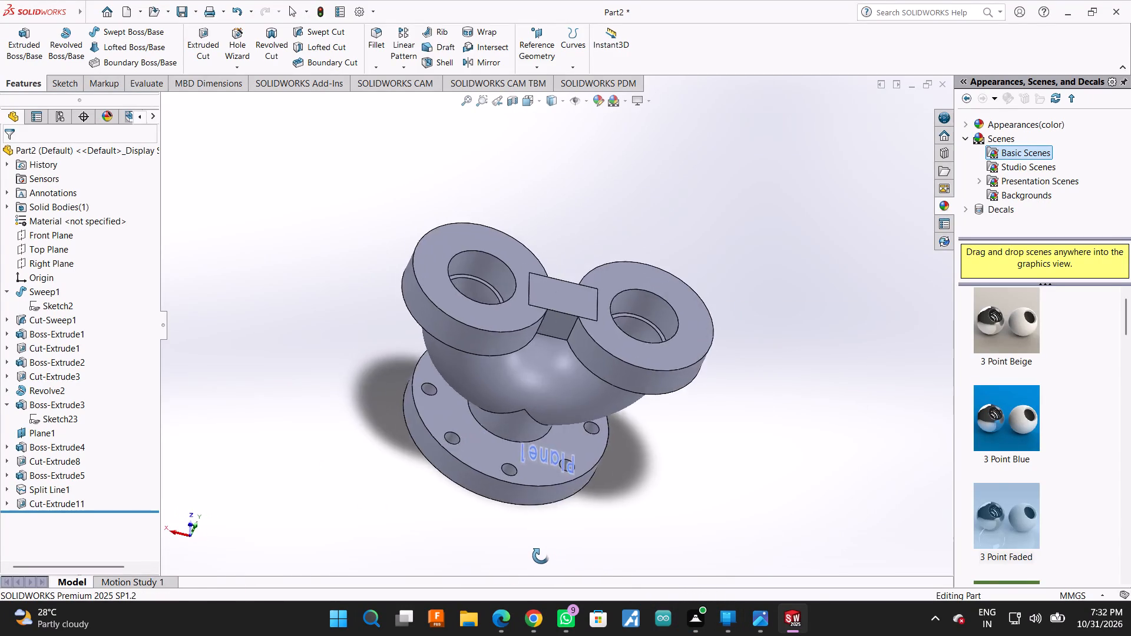
pyautogui.moveTo(541, 556); pyautogui.dragTo(548, 474)
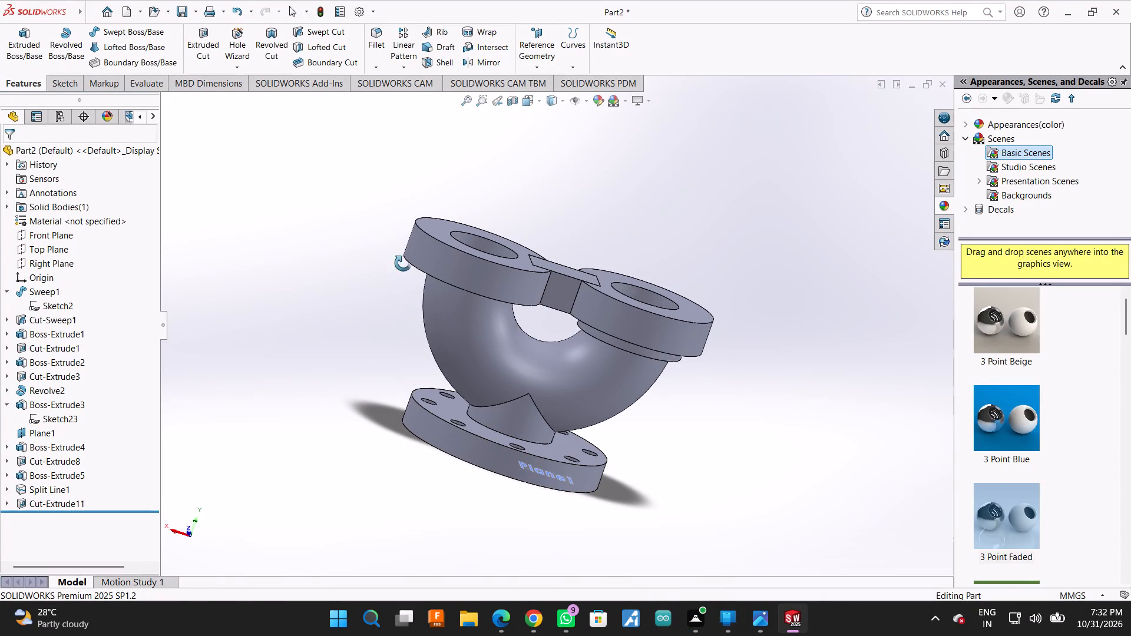
pyautogui.press('Escape')
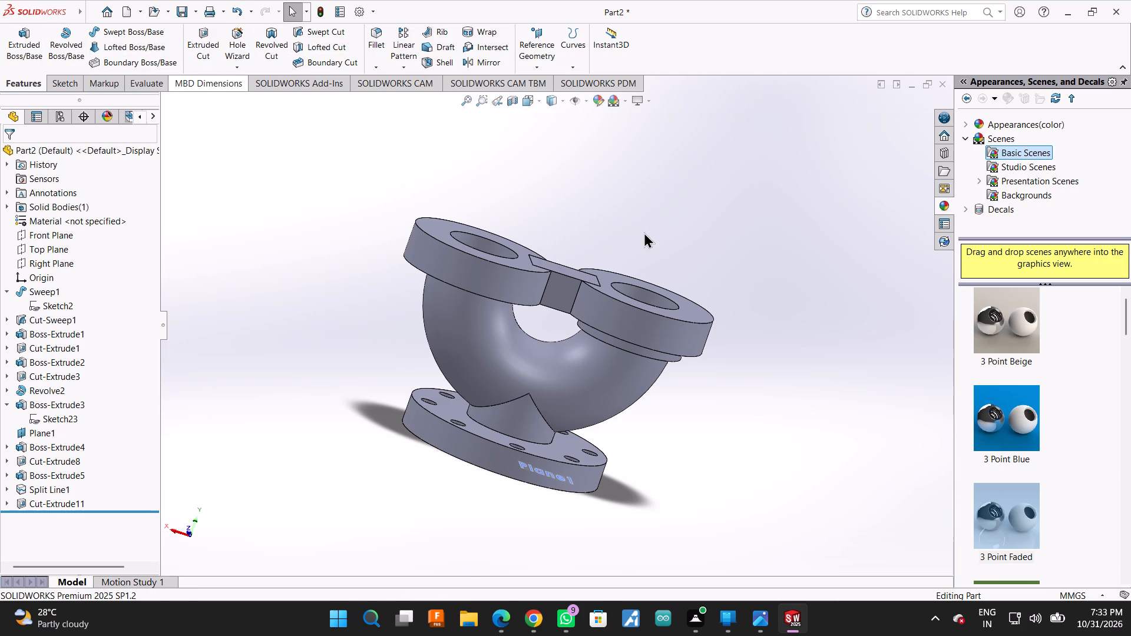
pyautogui.click(64, 240)
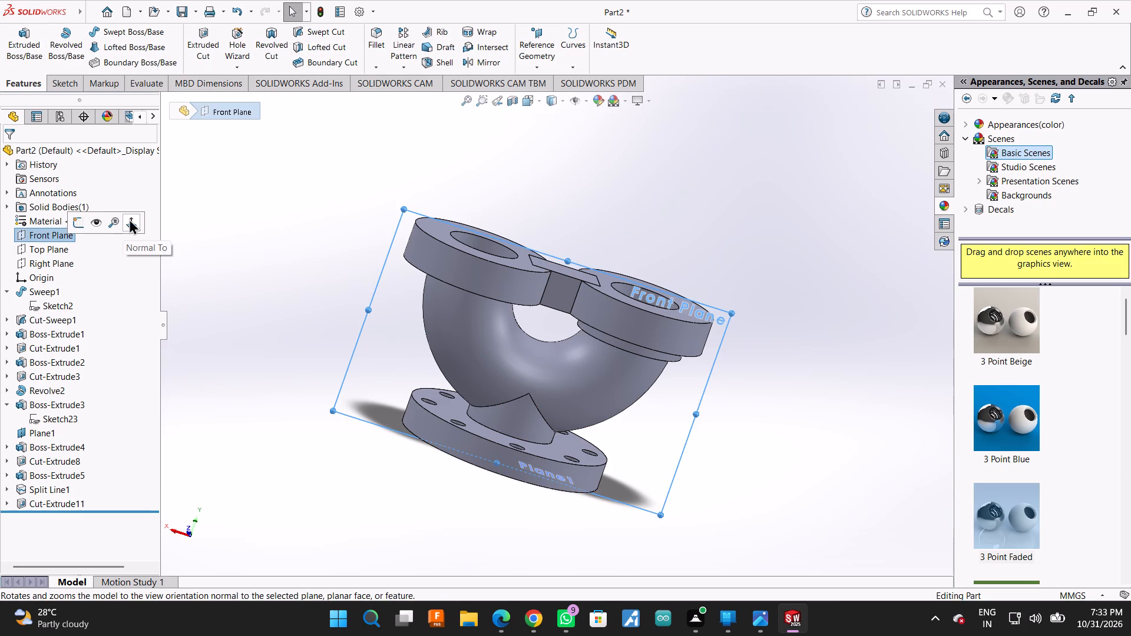
pyautogui.click(129, 218)
pyautogui.click(515, 105)
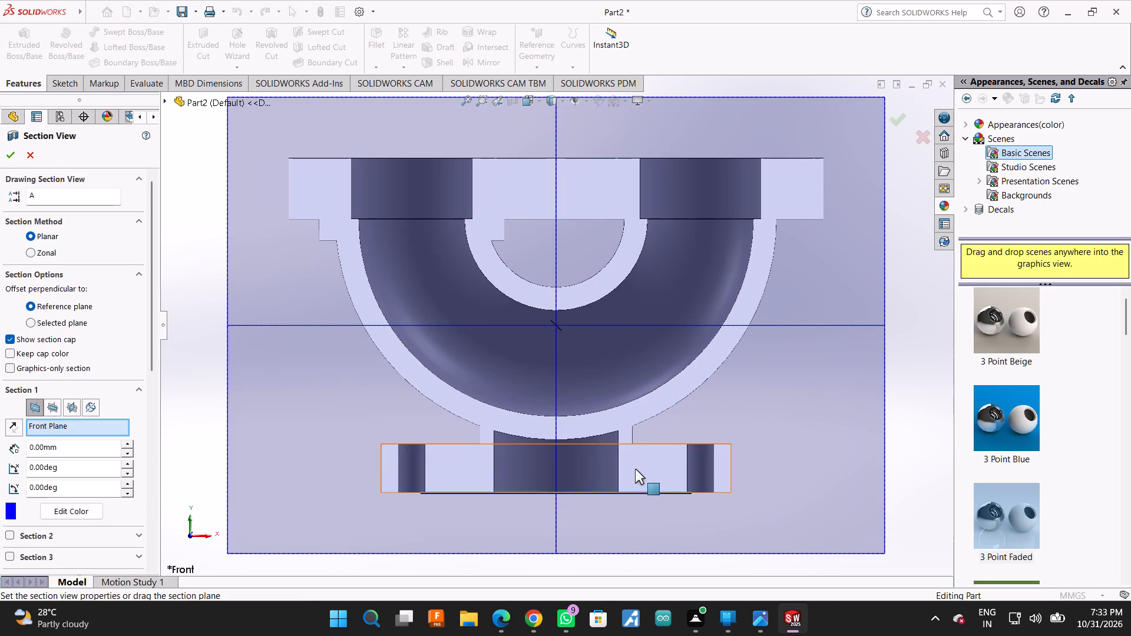
pyautogui.press('Escape')
pyautogui.scroll(2, 520, 417)
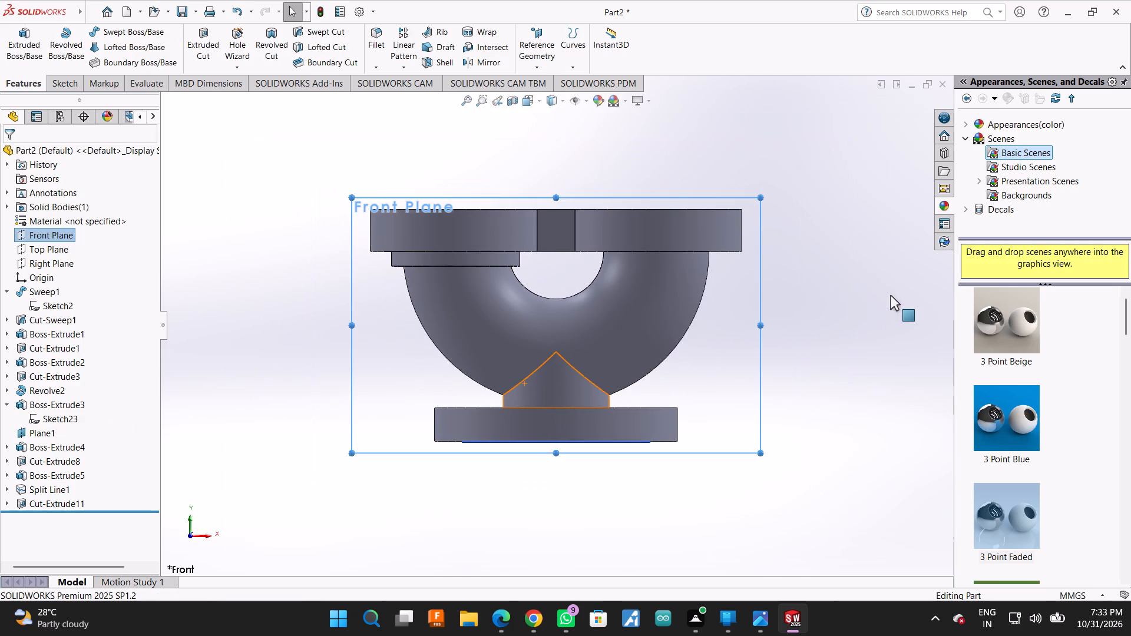
pyautogui.press('Escape')
# Save the part as Dual_Port_Flanged_Valve_Housing in the SYMBIOSIS folder, using the SOLIDWORKS Part file type.
pyautogui.press('space')
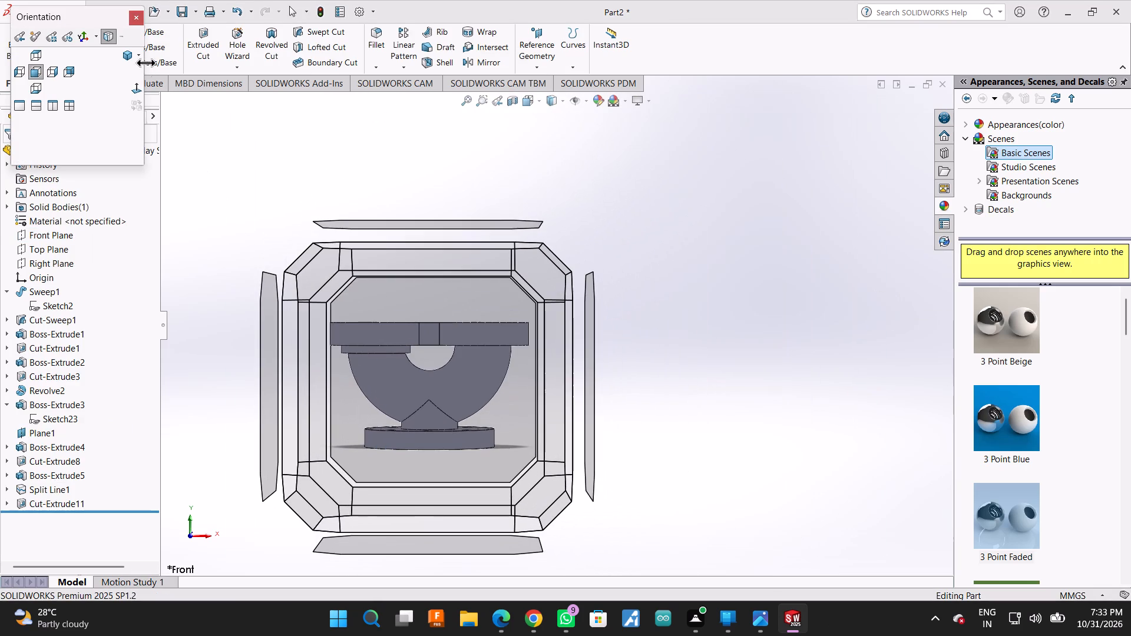
pyautogui.click(130, 61)
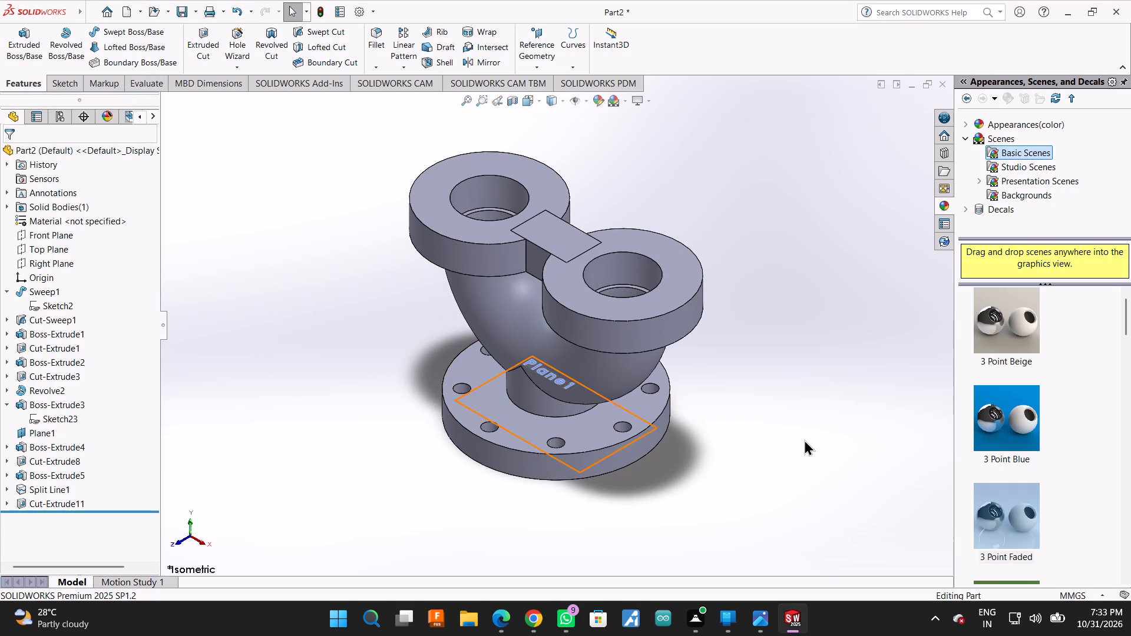
pyautogui.hotkey('ctrl', 's')
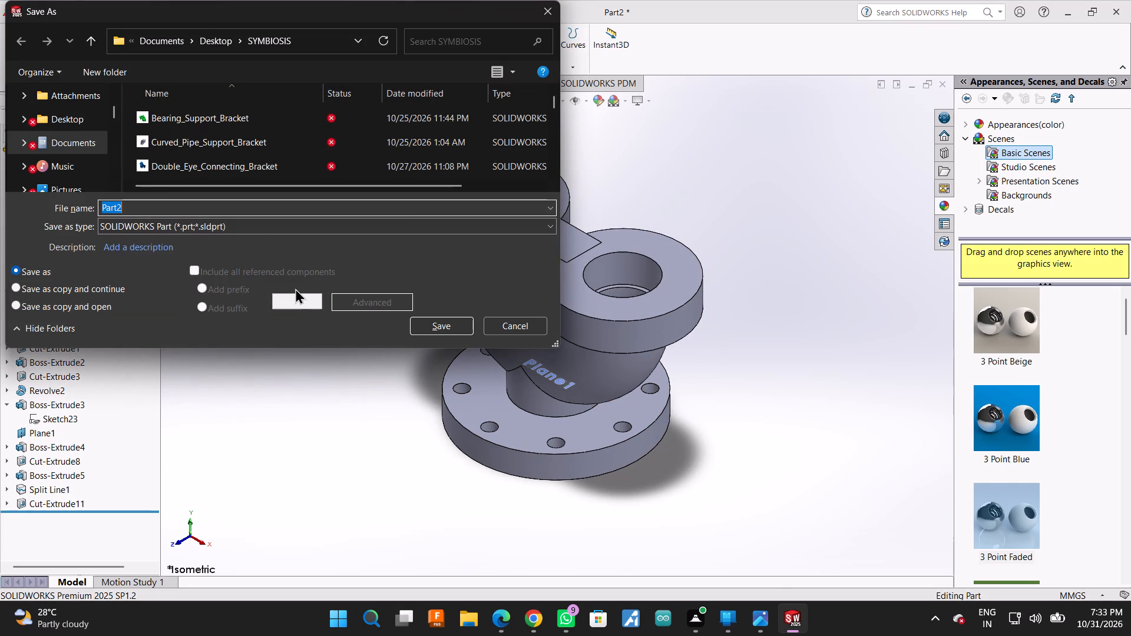
pyautogui.hotkey('ctrl', 'v')
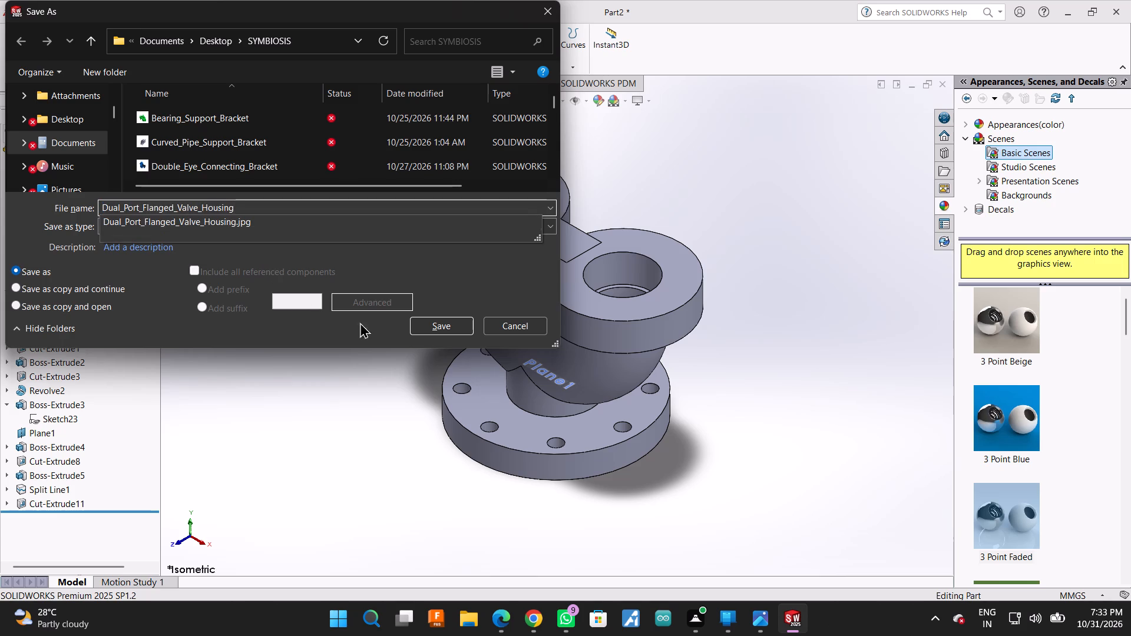
pyautogui.click(435, 317)
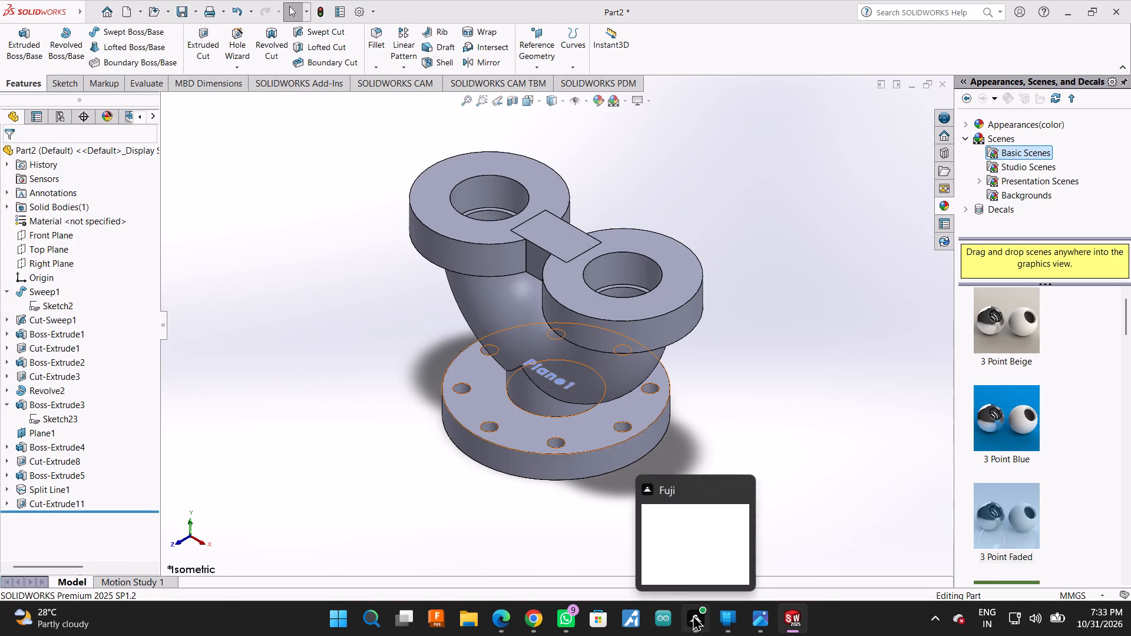